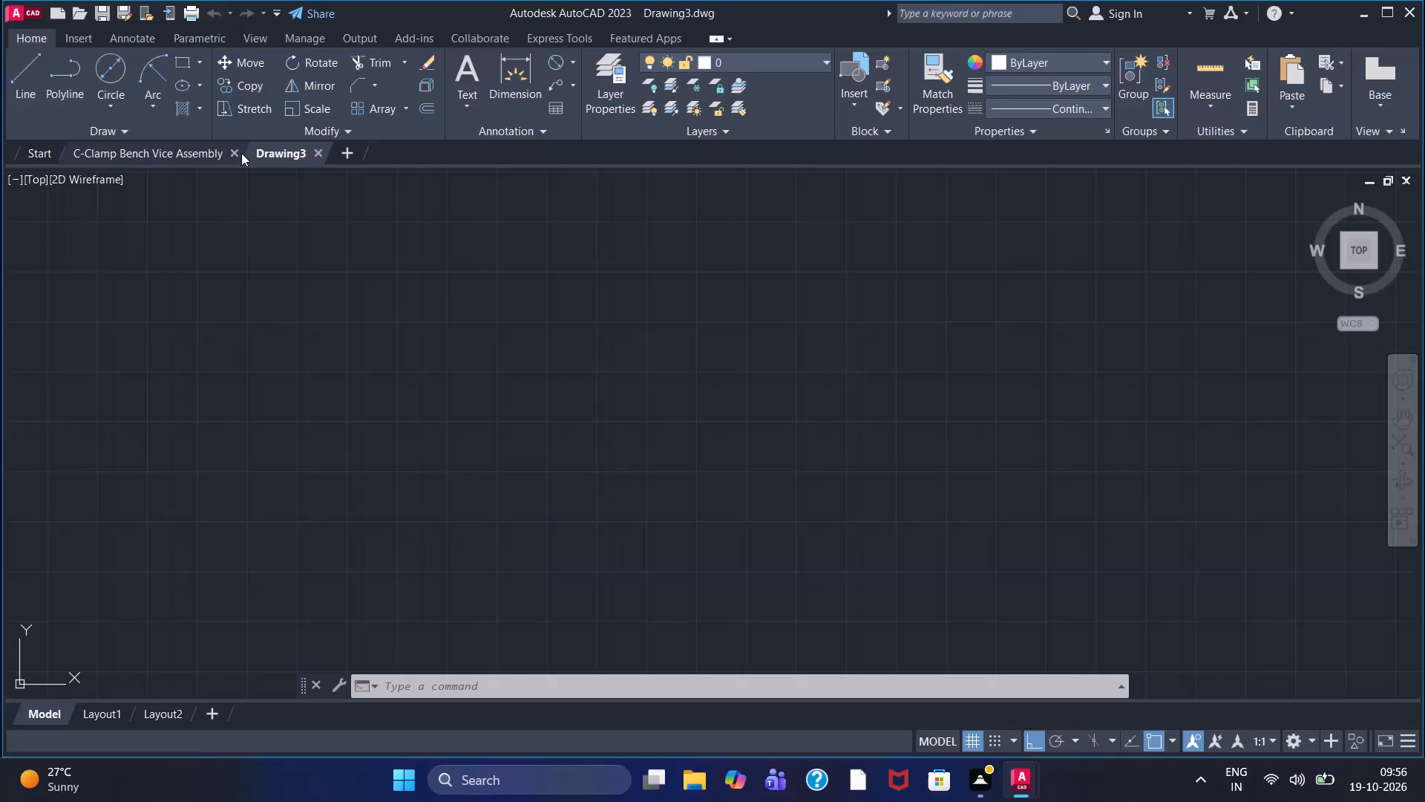
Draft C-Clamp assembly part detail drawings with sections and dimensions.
Close the C-Clamp Bench Vice Assembly drawing.
{"action": "left_click", "coordinate": [236, 151]}
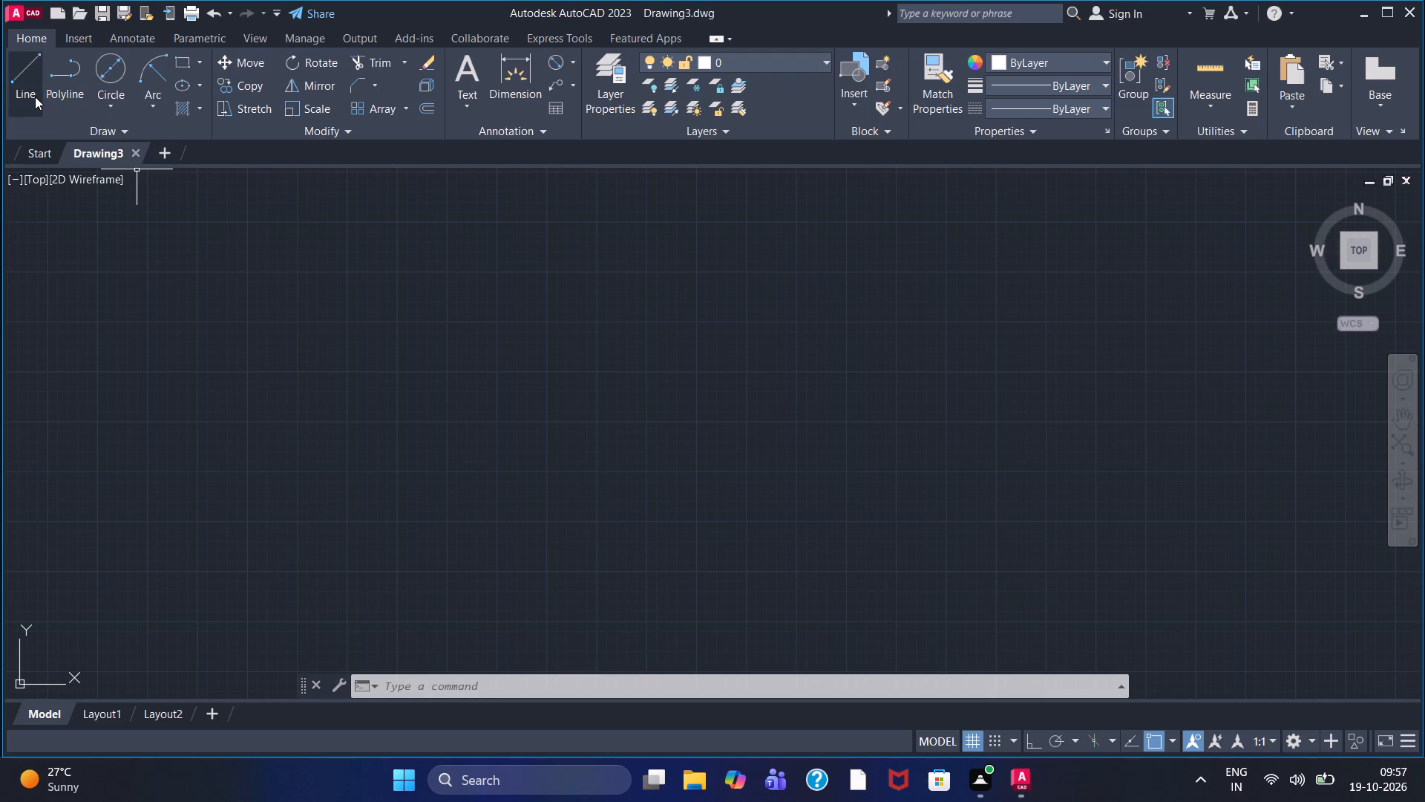
Set the model space limits with lower left corner 0,0 and upper right corner 100,100.
{"action": "left_click", "coordinate": [552, 691]}
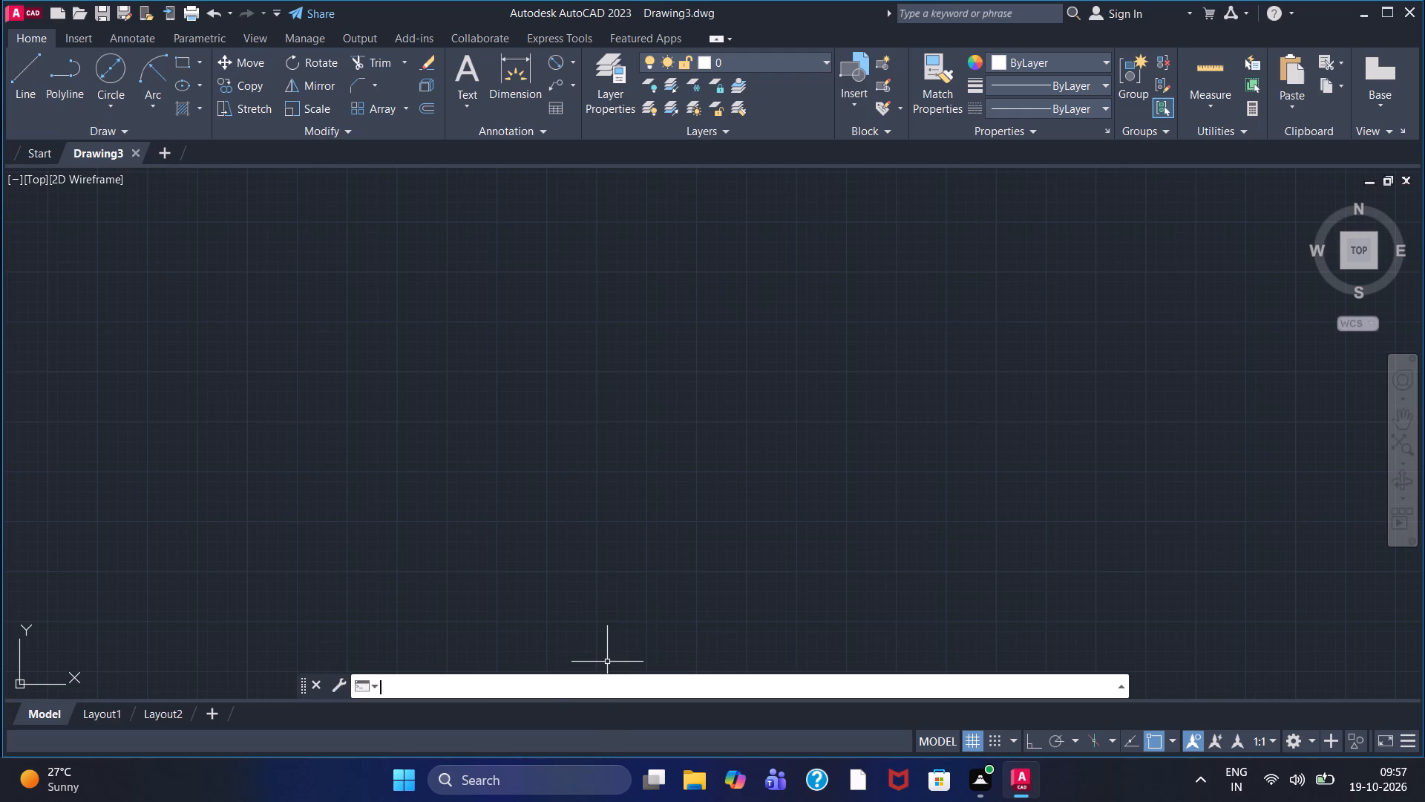
{"action": "key", "text": "l"}
{"action": "type", "text": "imi"}
{"action": "left_click", "coordinate": [461, 640]}
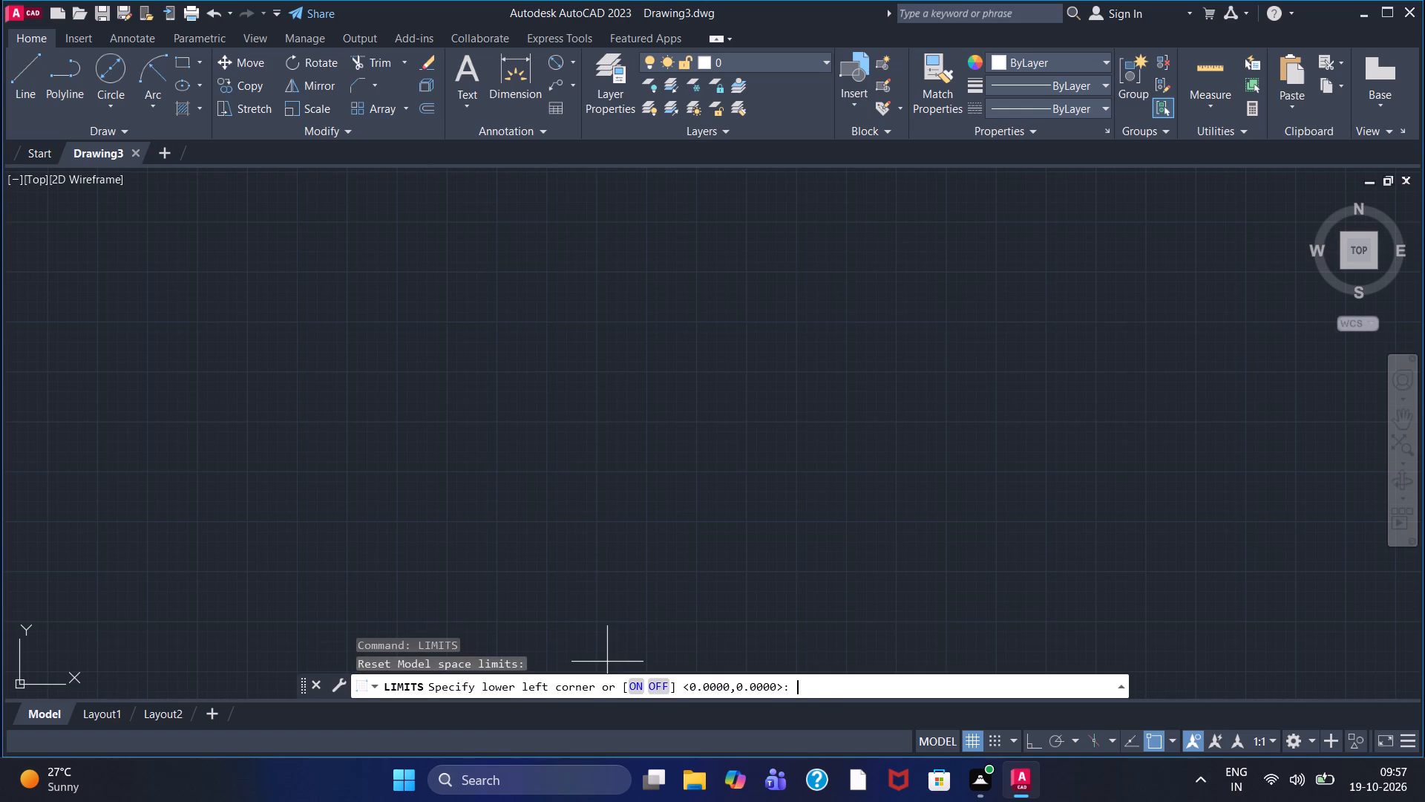
{"action": "key", "text": "0"}
{"action": "type", "text": ",0"}
{"action": "key", "text": "Return"}
{"action": "key", "text": "1"}
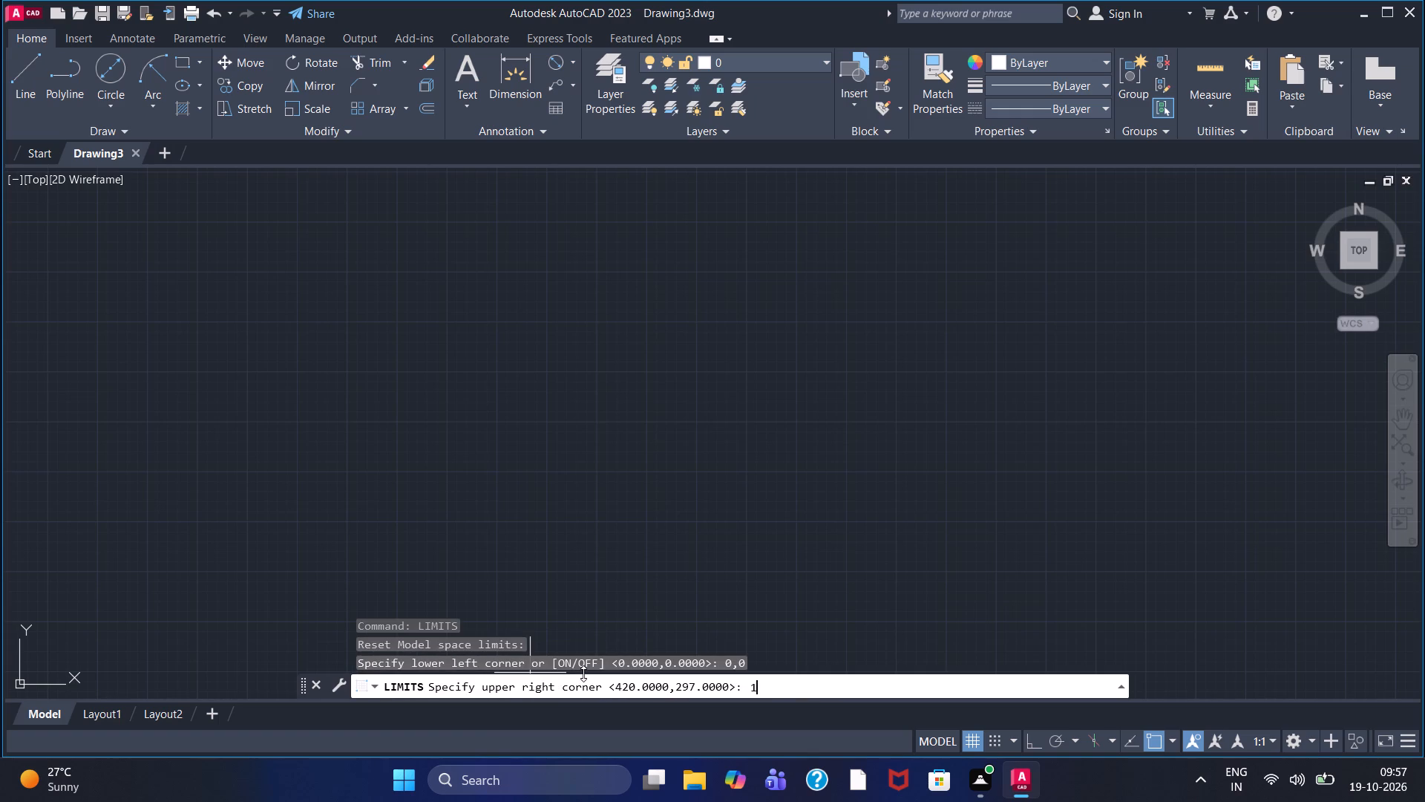
{"action": "type", "text": "00,100"}
{"action": "key", "text": "Return"}
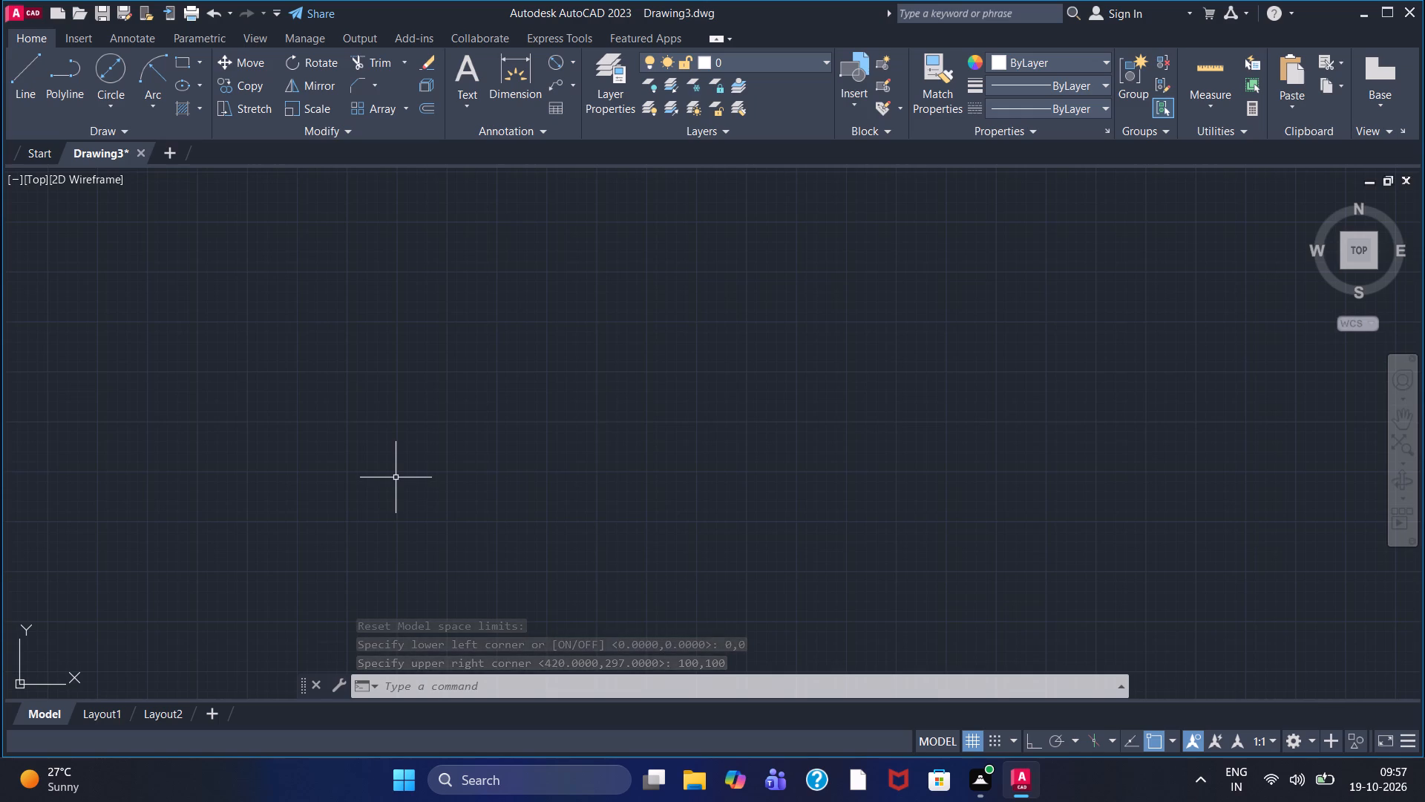
Turn Ortho on and draw a horizontal base line 120 units long in the empty drawing area.
{"action": "left_click", "coordinate": [24, 57]}
{"action": "left_click", "coordinate": [178, 394]}
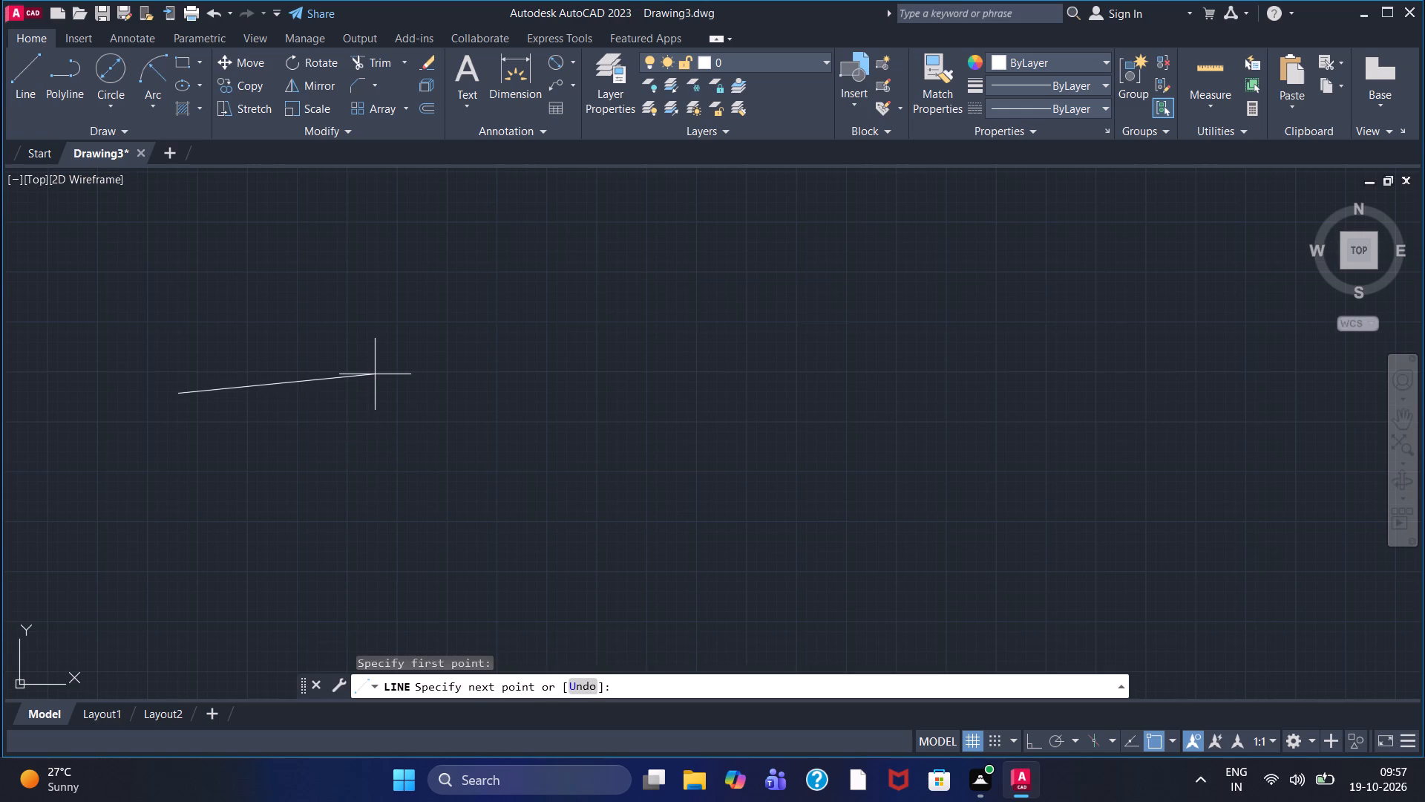
{"action": "key", "text": "F8"}
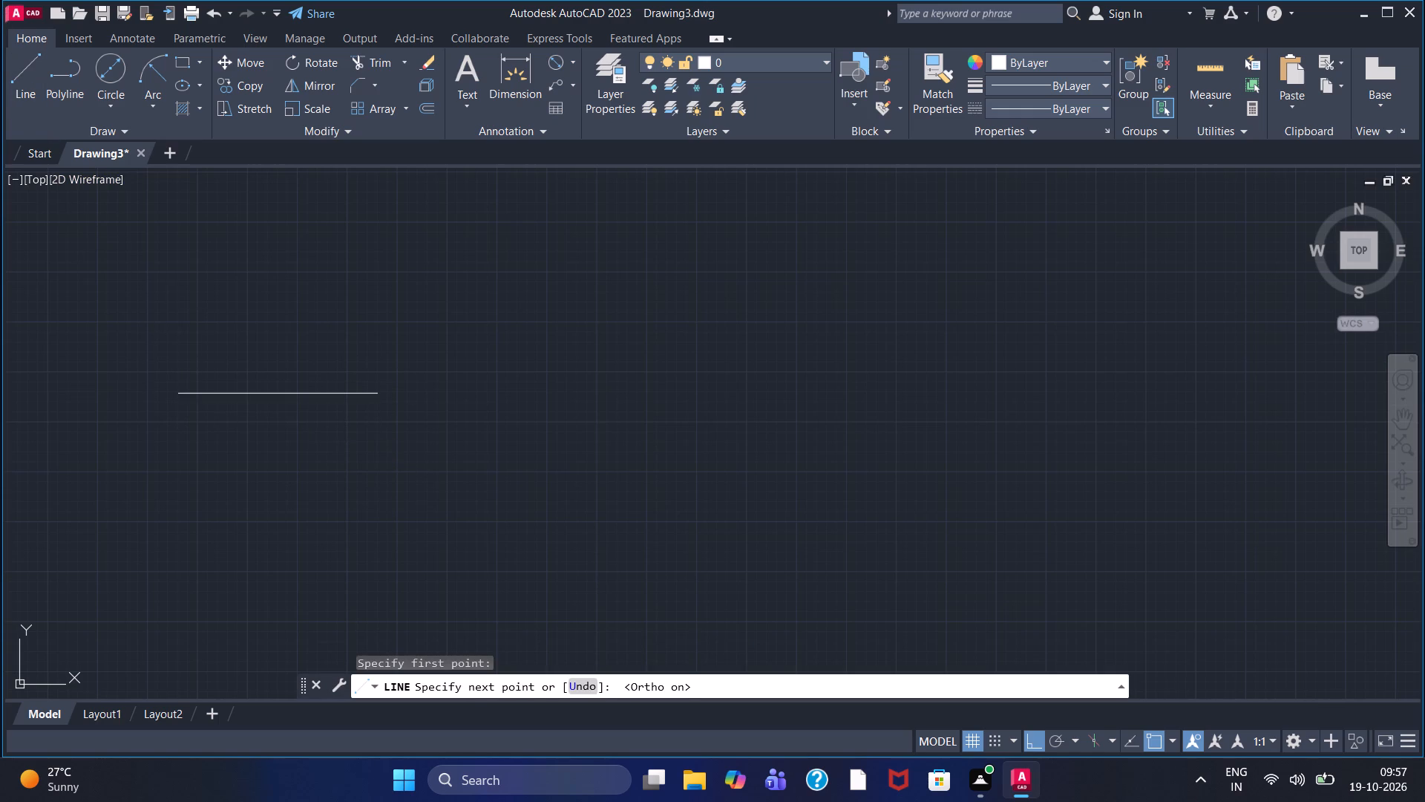
{"action": "key", "text": "1"}
{"action": "type", "text": "20"}
{"action": "key", "text": "Return"}
Continue the line vertically upward 98 units from the base line's right end to form the right edge.
{"action": "scroll", "coordinate": [214, 359], "scroll_direction": "up", "scroll_amount": 2}
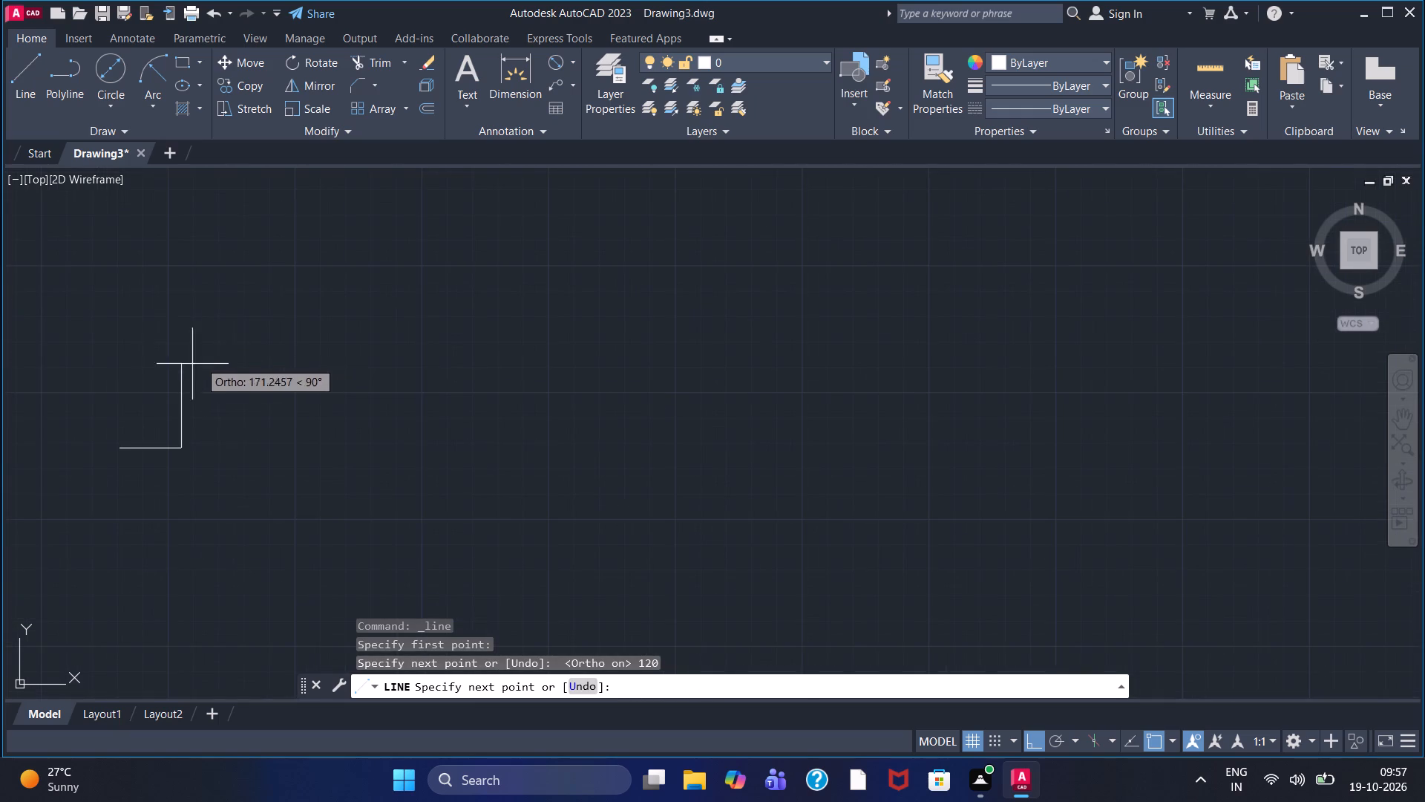
{"action": "middle_click_drag", "start_coordinate": [139, 385], "coordinate": [398, 460]}
{"action": "scroll", "coordinate": [399, 460], "scroll_direction": "up", "scroll_amount": 2}
{"action": "middle_click_drag", "start_coordinate": [422, 472], "coordinate": [484, 349]}
{"action": "scroll", "coordinate": [485, 363], "scroll_direction": "up", "scroll_amount": 2}
{"action": "middle_click_drag", "start_coordinate": [483, 359], "coordinate": [497, 278]}
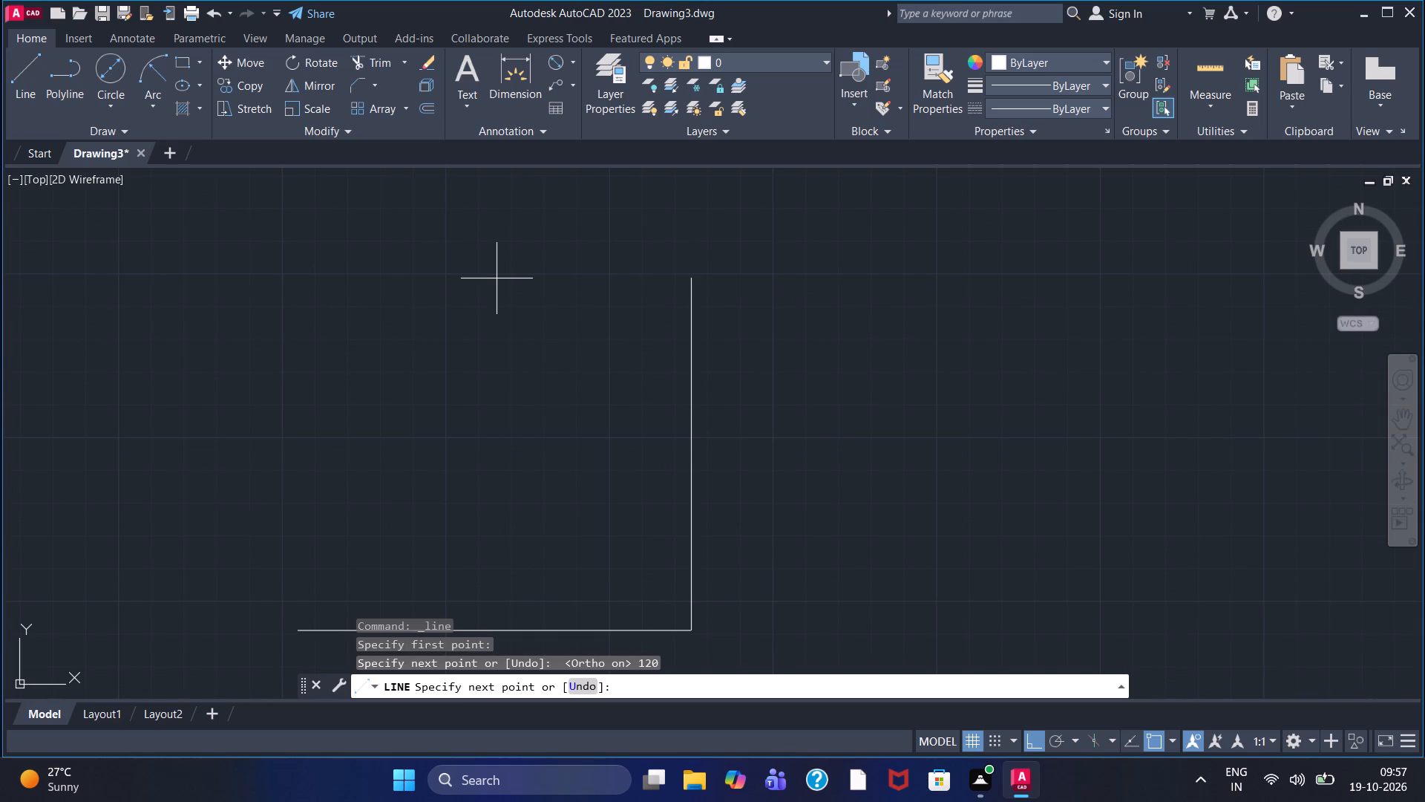
{"action": "middle_click_drag", "start_coordinate": [540, 410], "coordinate": [560, 306]}
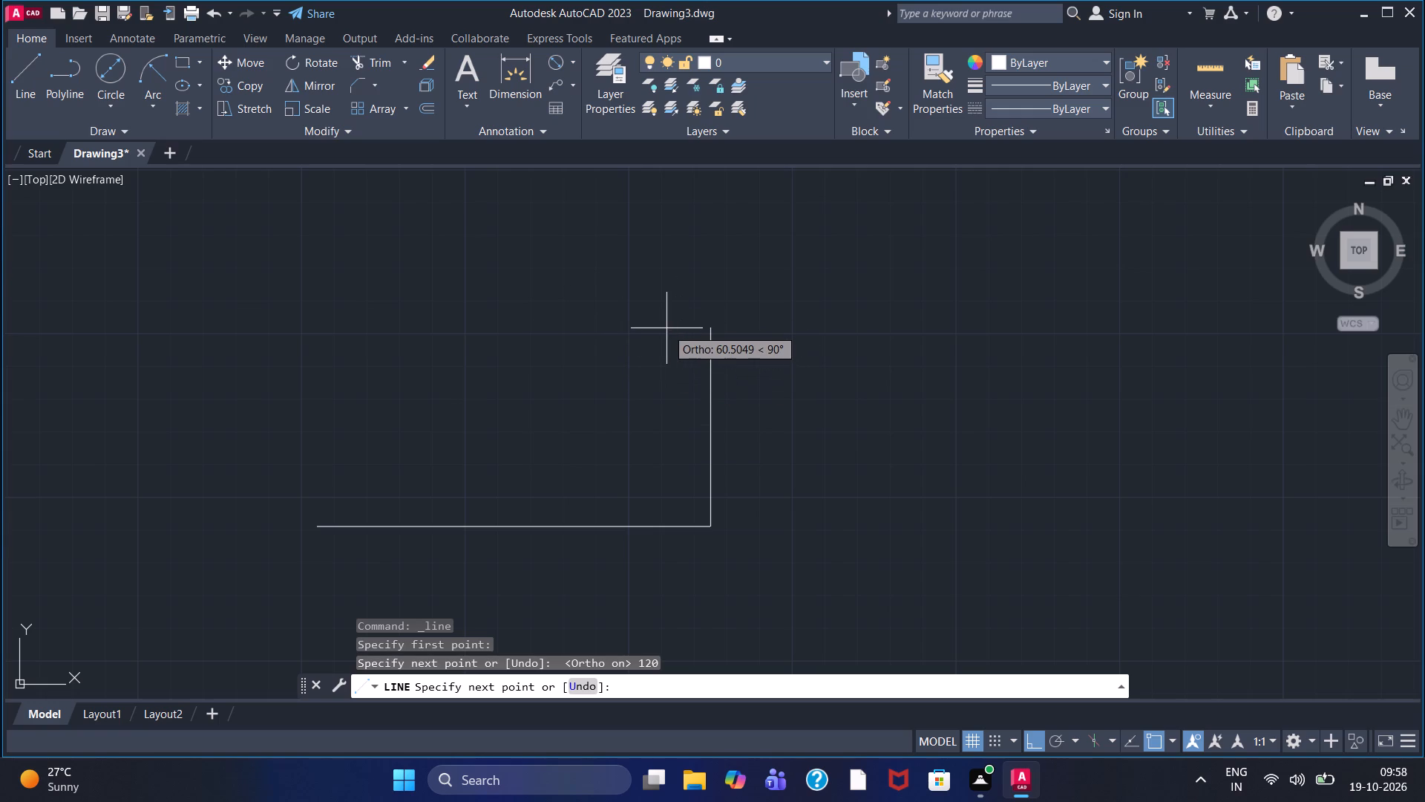
{"action": "type", "text": "98"}
{"action": "key", "text": "Return"}
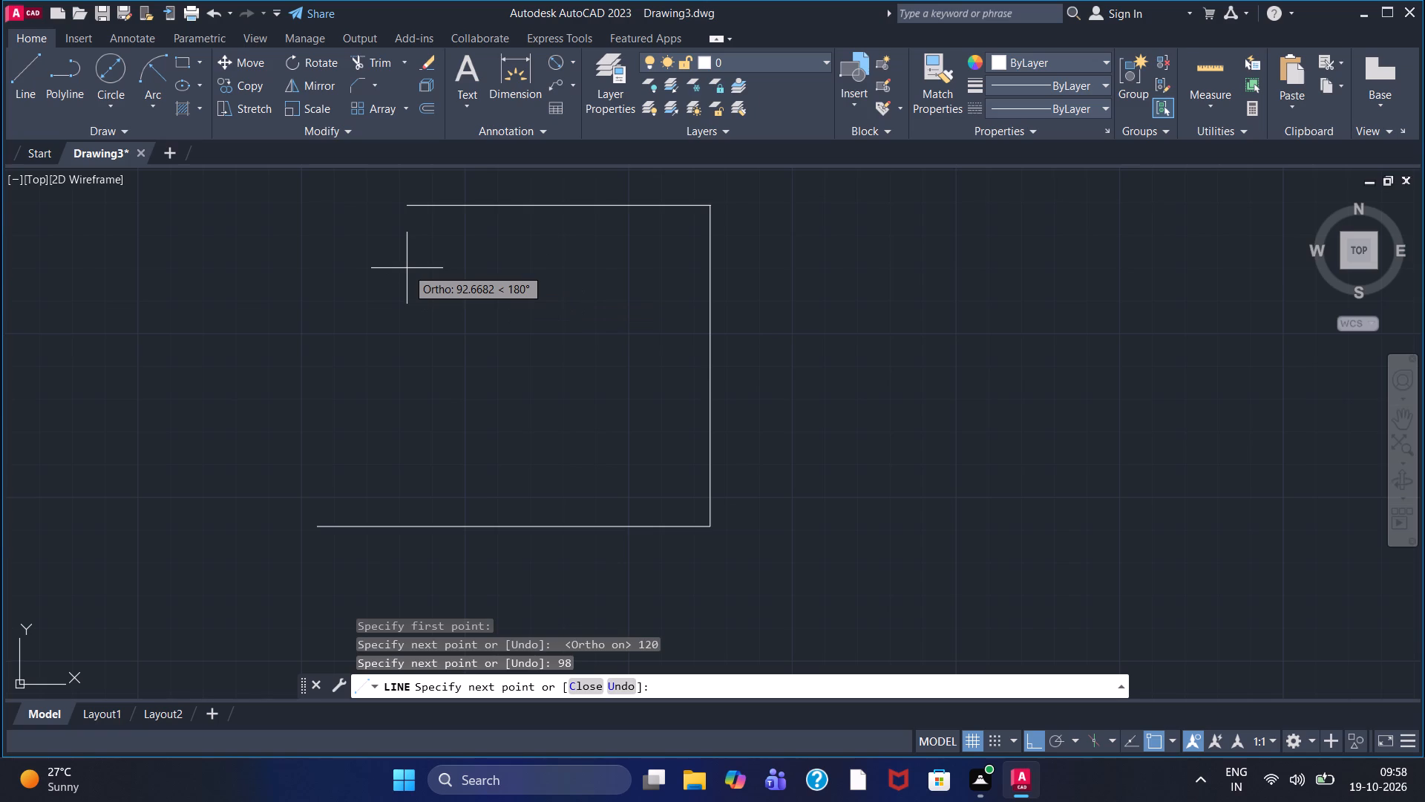
{"action": "right_click", "coordinate": [640, 219]}
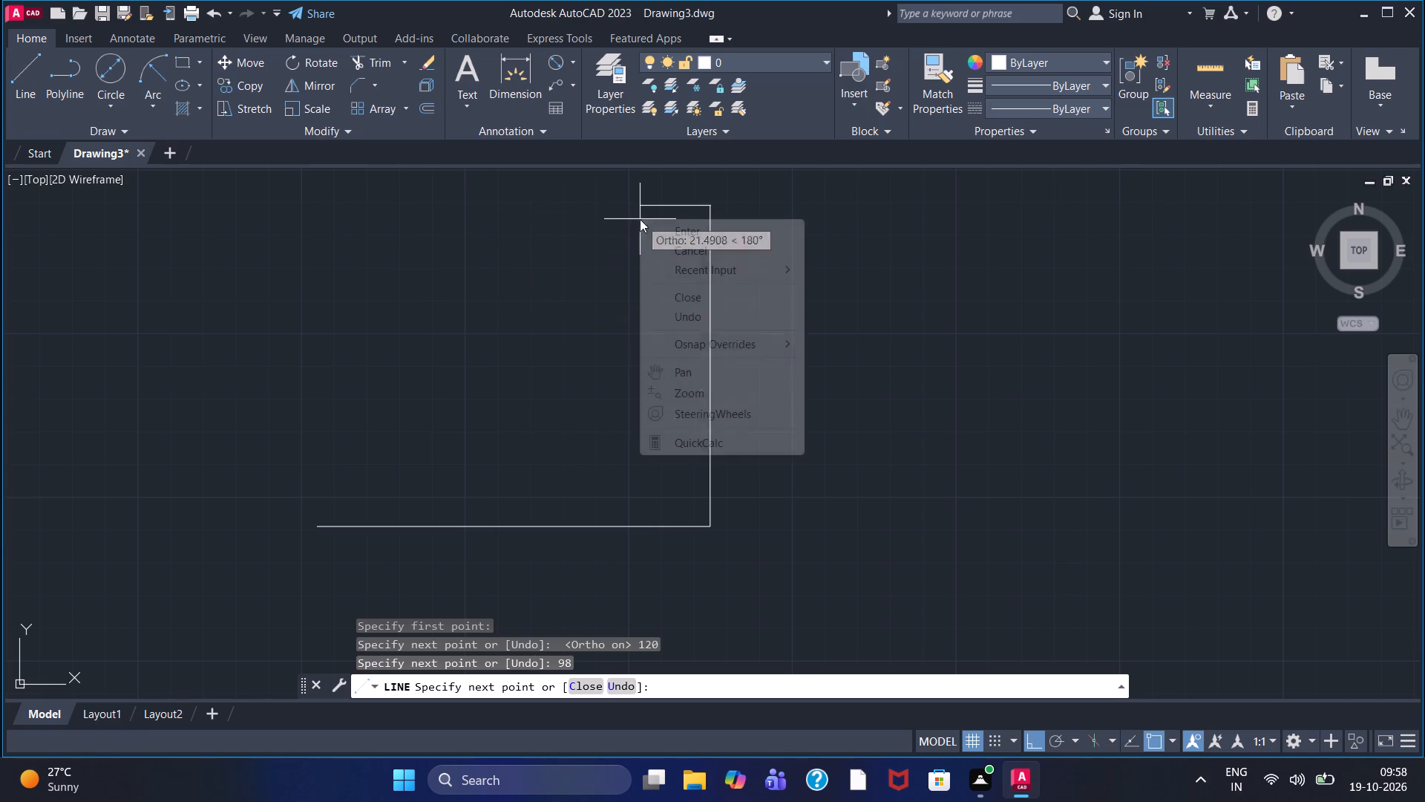
{"action": "left_click", "coordinate": [652, 226]}
From the base's left end, draw connected lines 98 units up, 30 units right and 68 units down to form the left arm.
{"action": "left_click", "coordinate": [20, 72]}
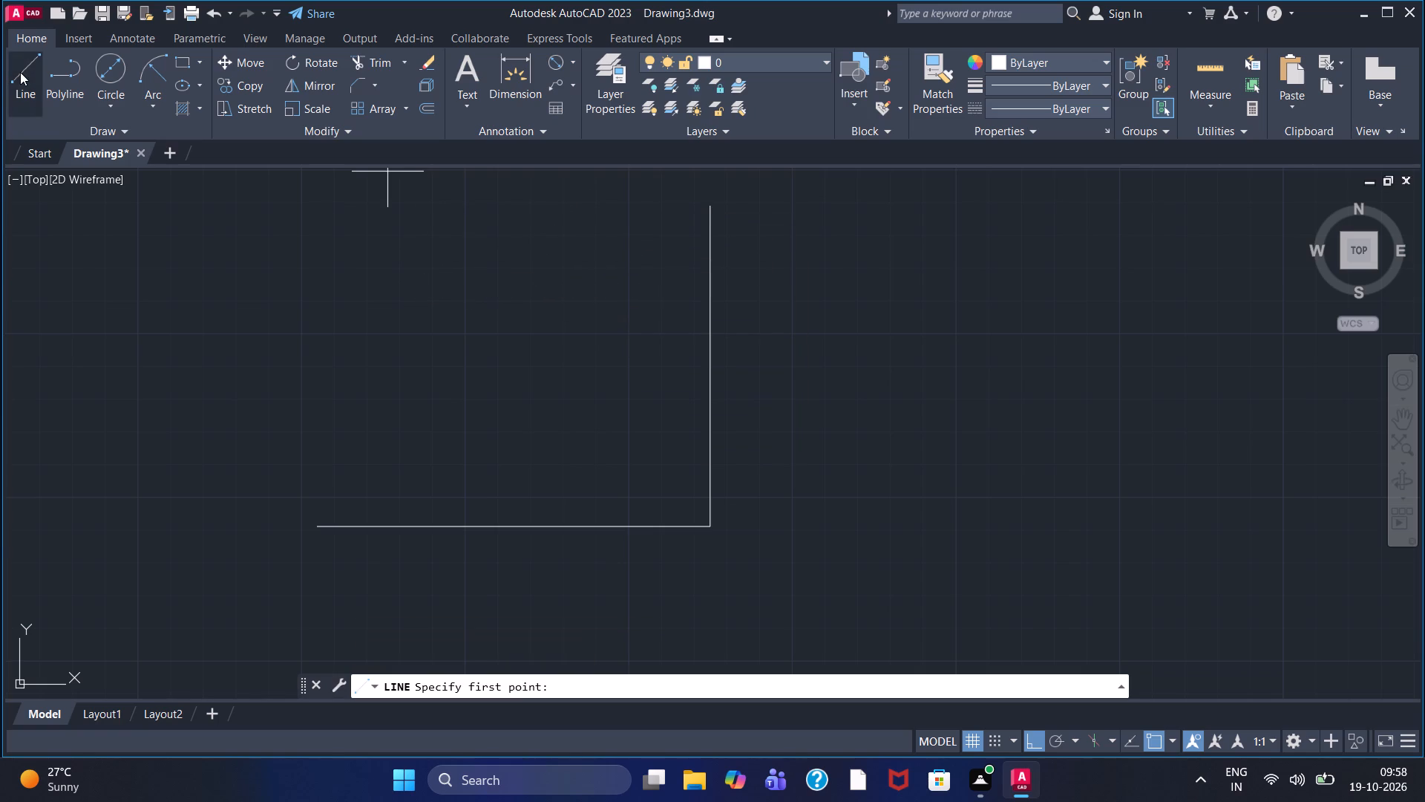
{"action": "left_click", "coordinate": [312, 524]}
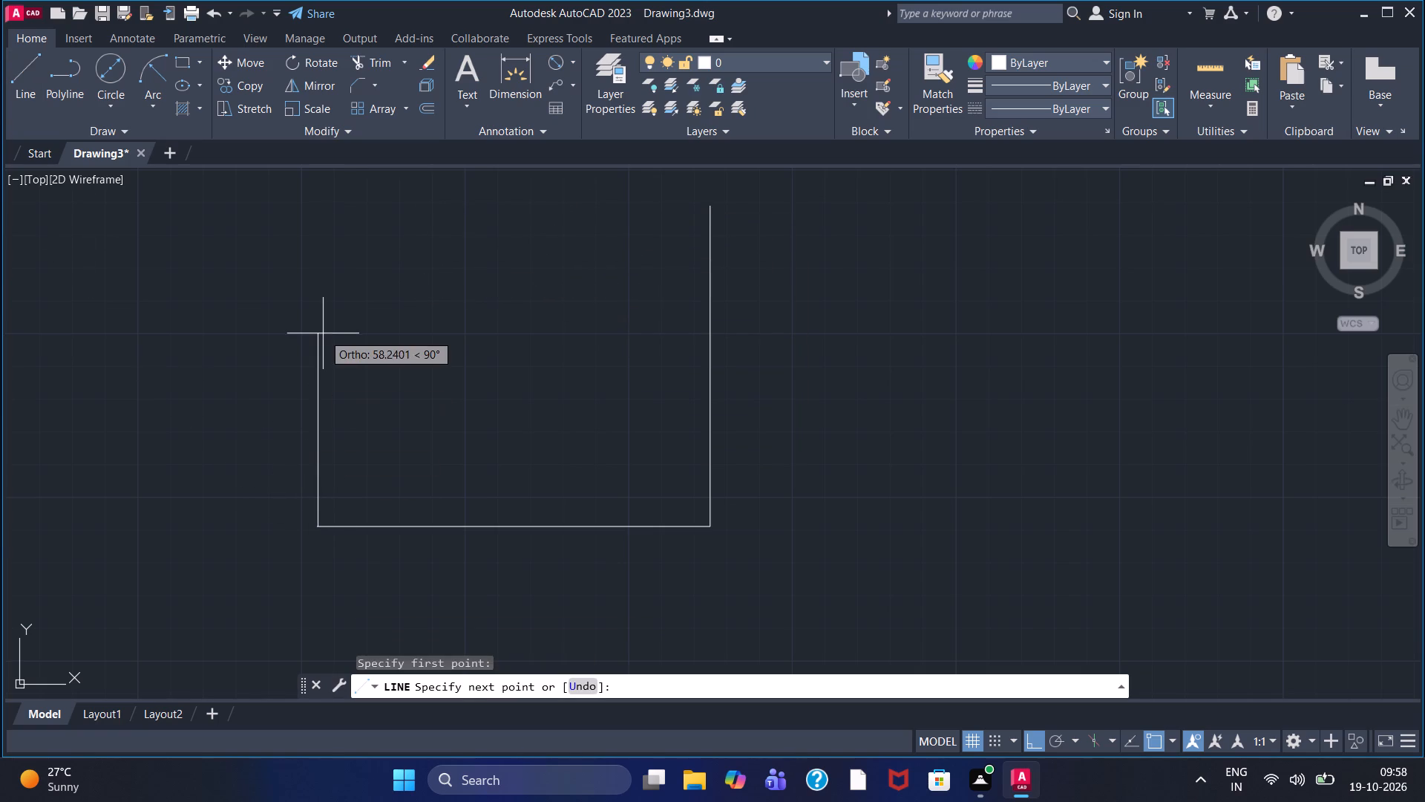
{"action": "type", "text": "98"}
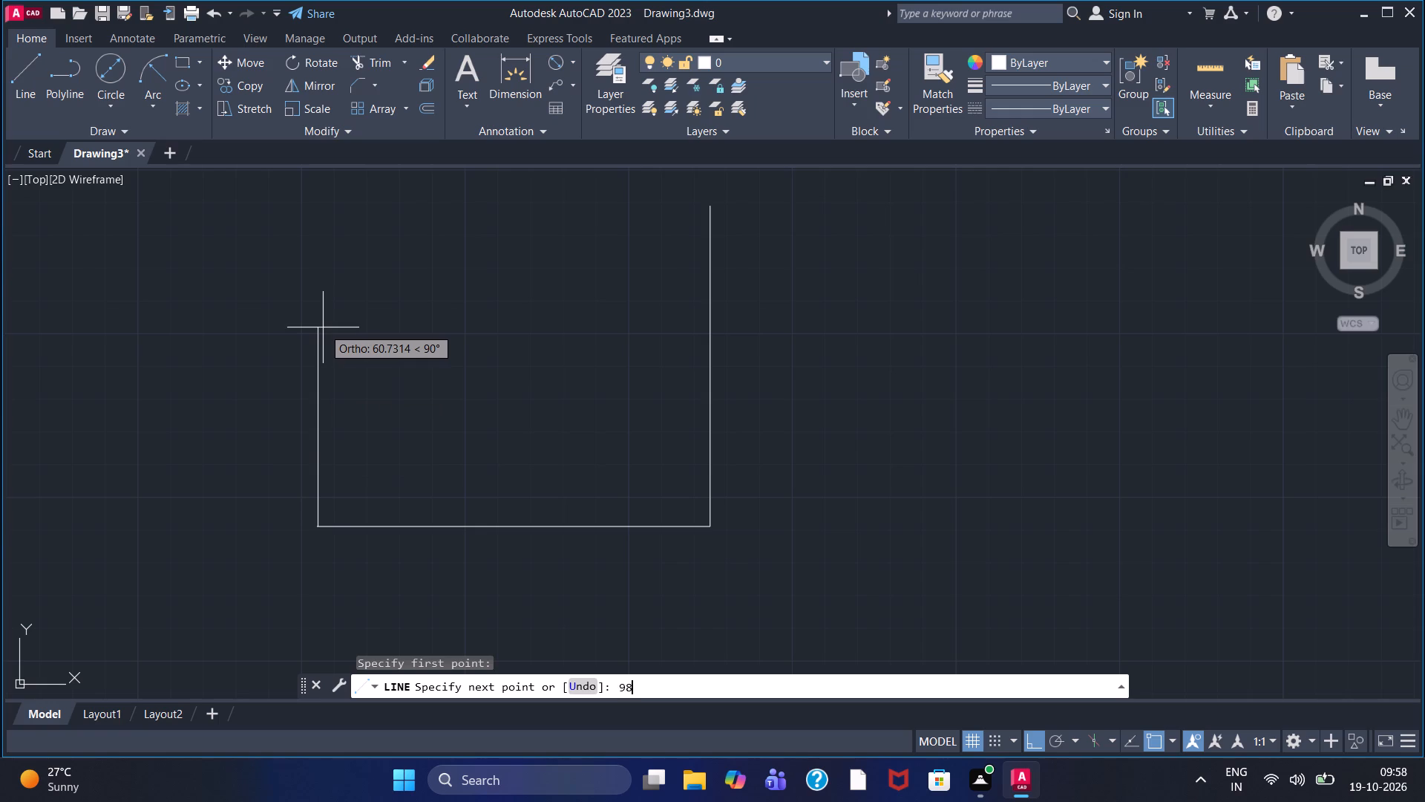
{"action": "key", "text": "Return"}
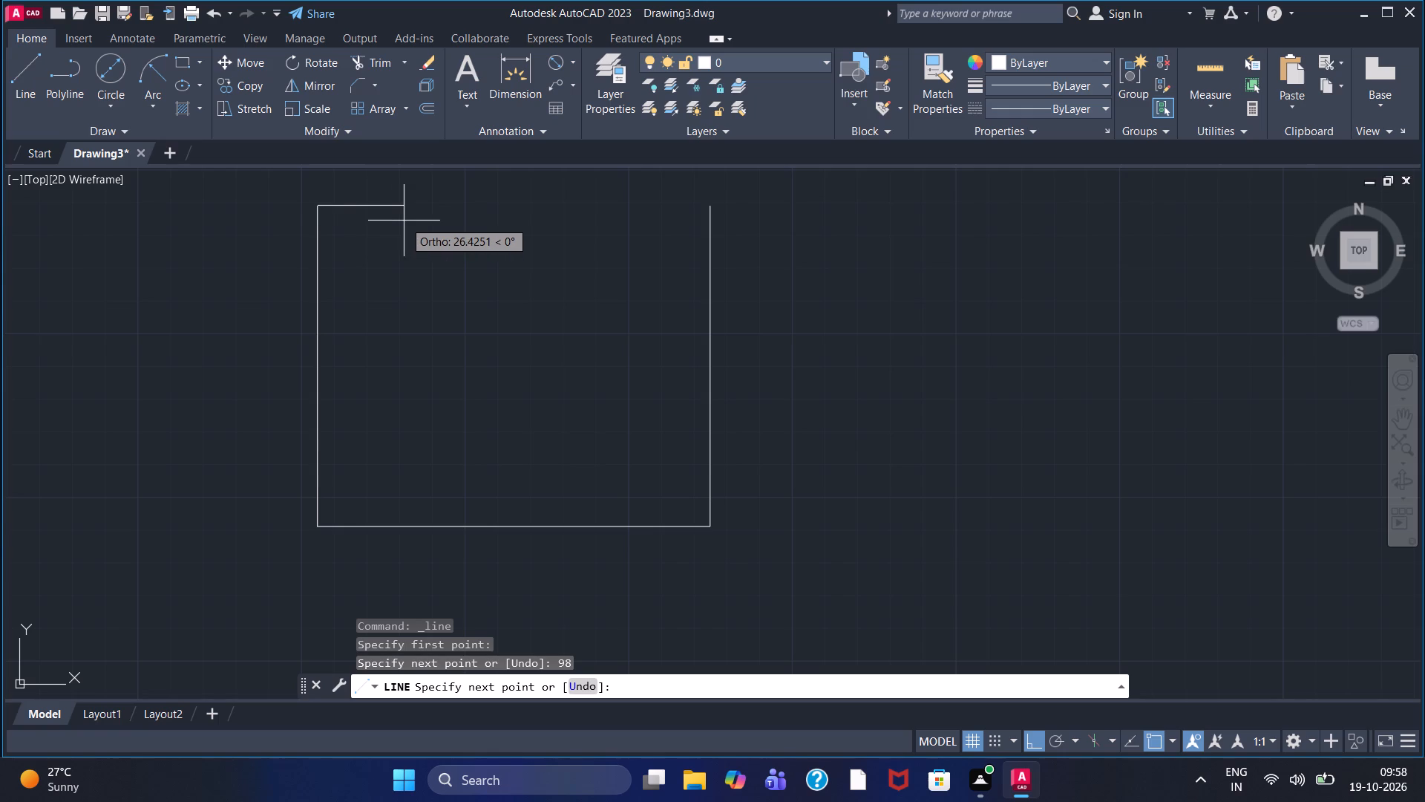
{"action": "type", "text": "30"}
{"action": "key", "text": "Return"}
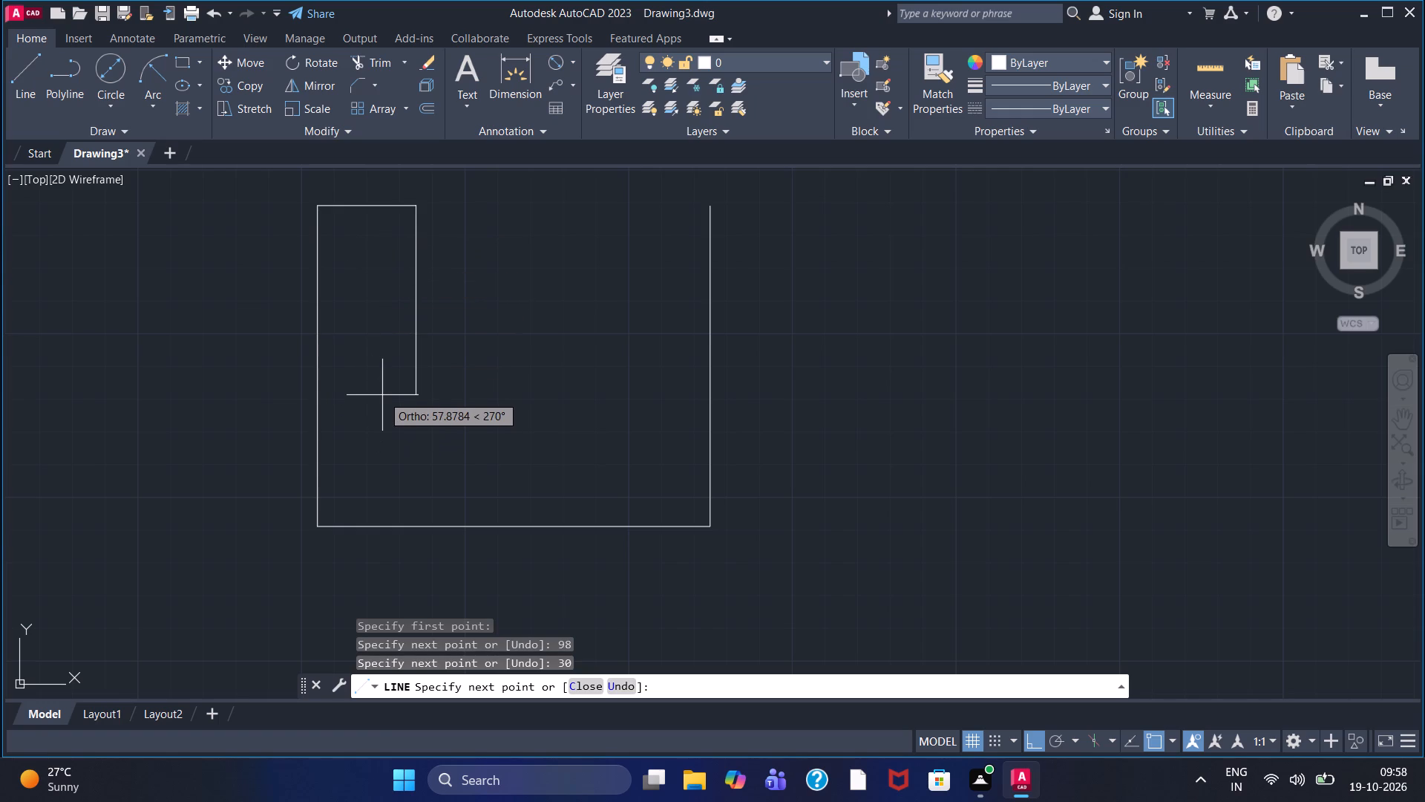
{"action": "key", "text": "6"}
{"action": "key", "text": "8"}
{"action": "key", "text": "Return"}
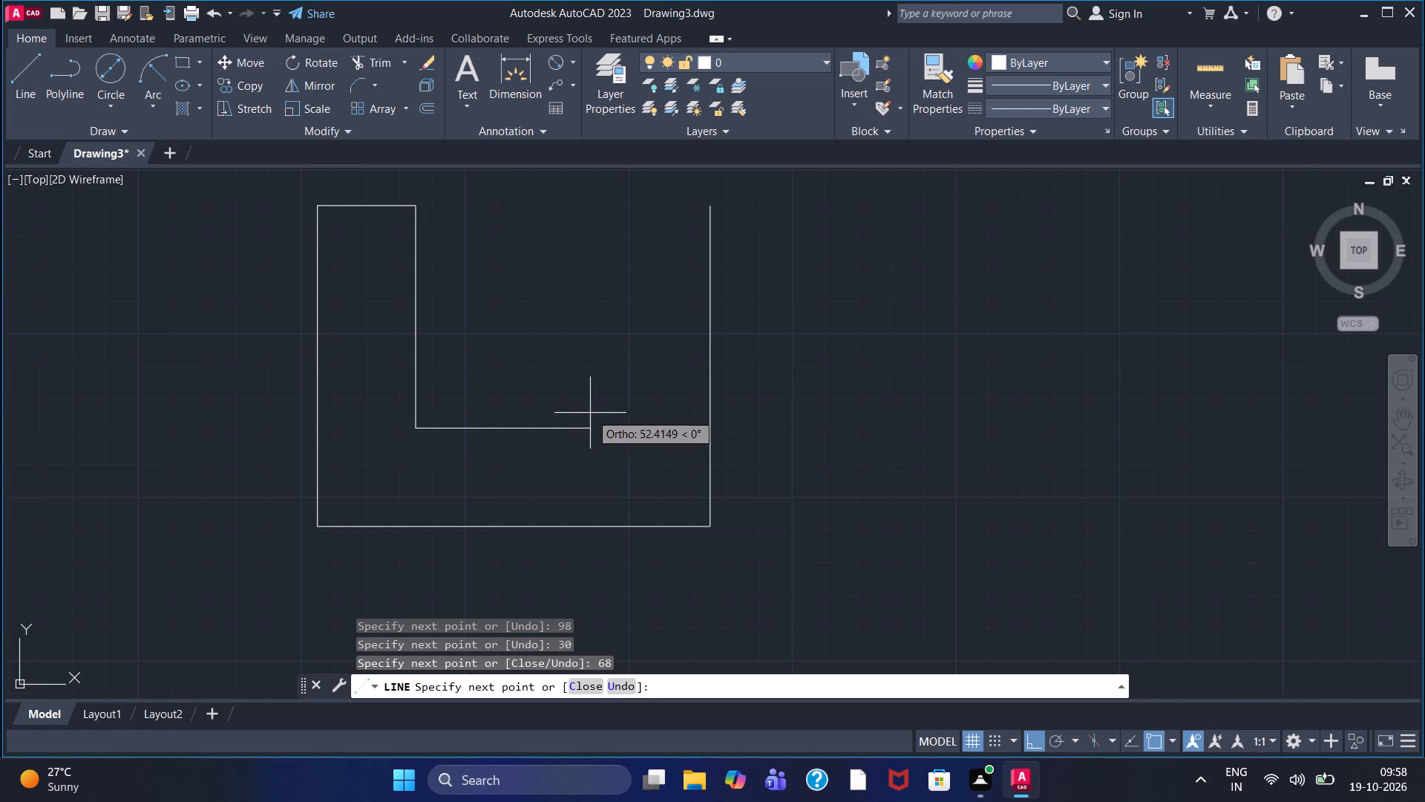
{"action": "key", "text": "Escape"}
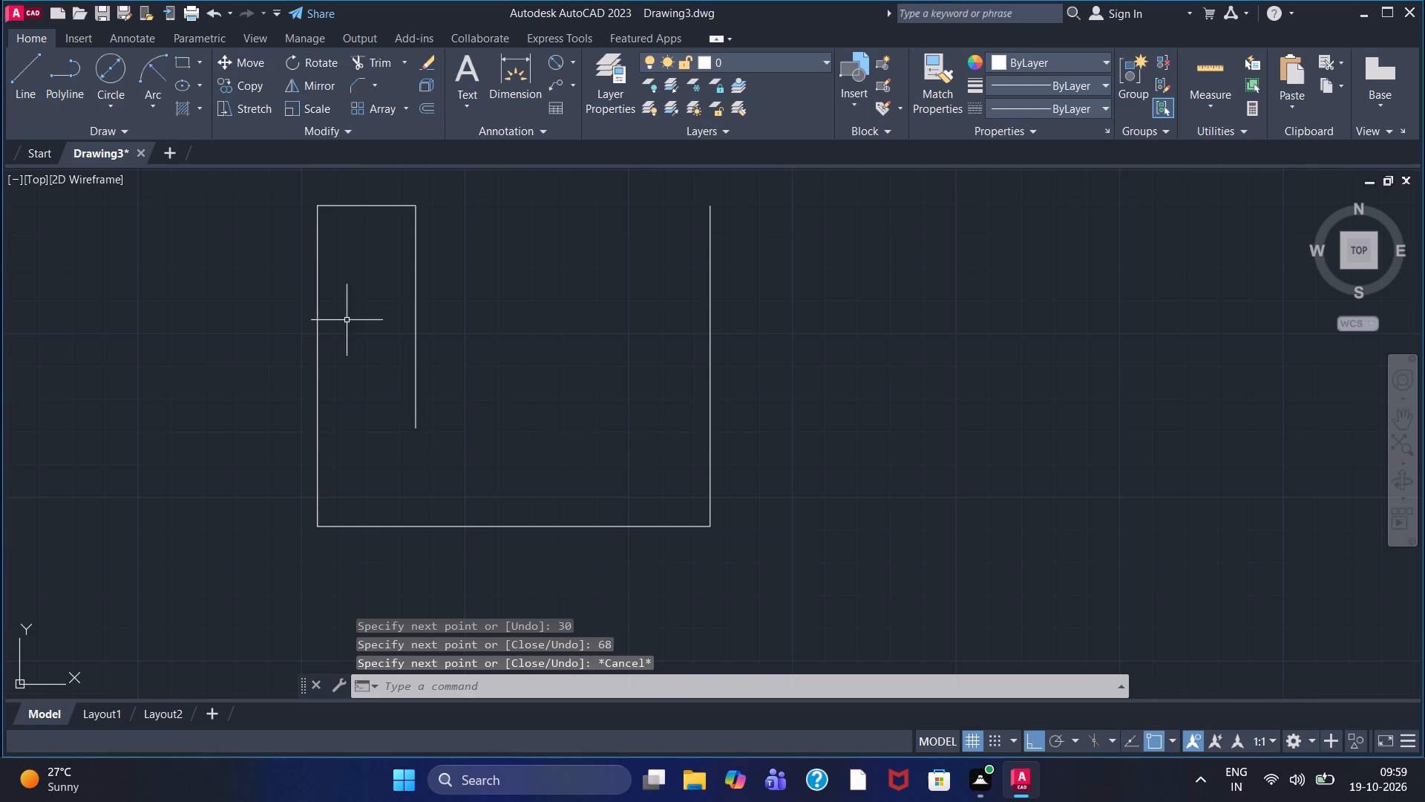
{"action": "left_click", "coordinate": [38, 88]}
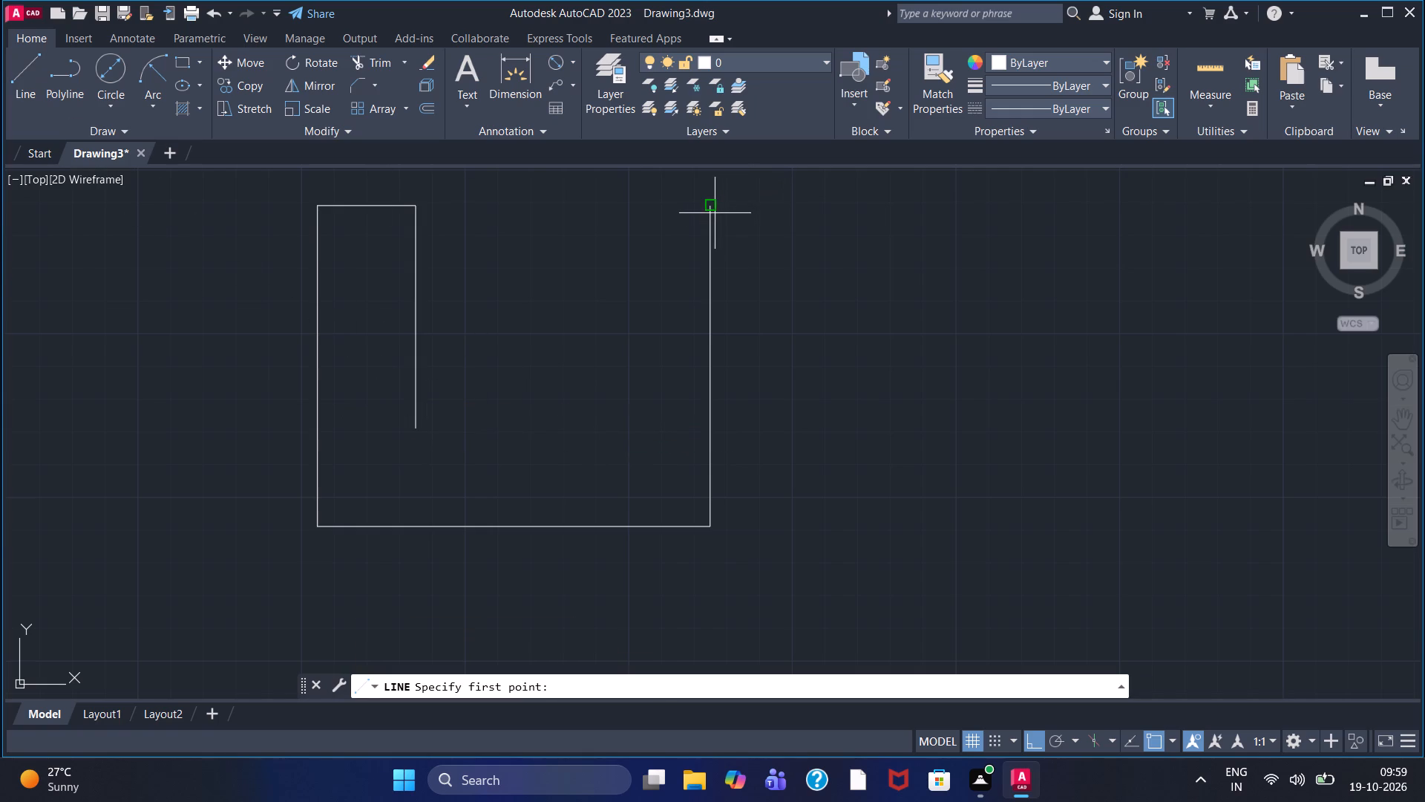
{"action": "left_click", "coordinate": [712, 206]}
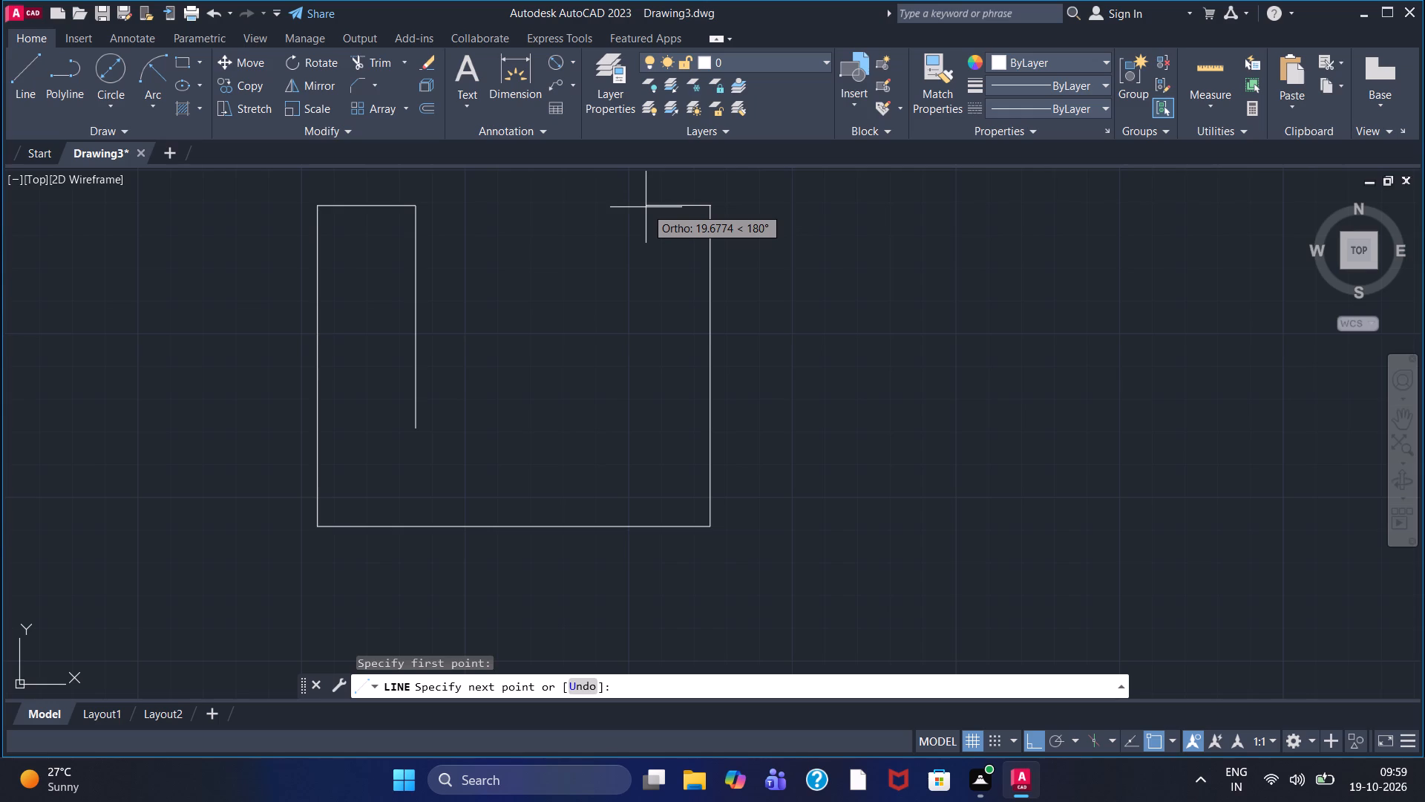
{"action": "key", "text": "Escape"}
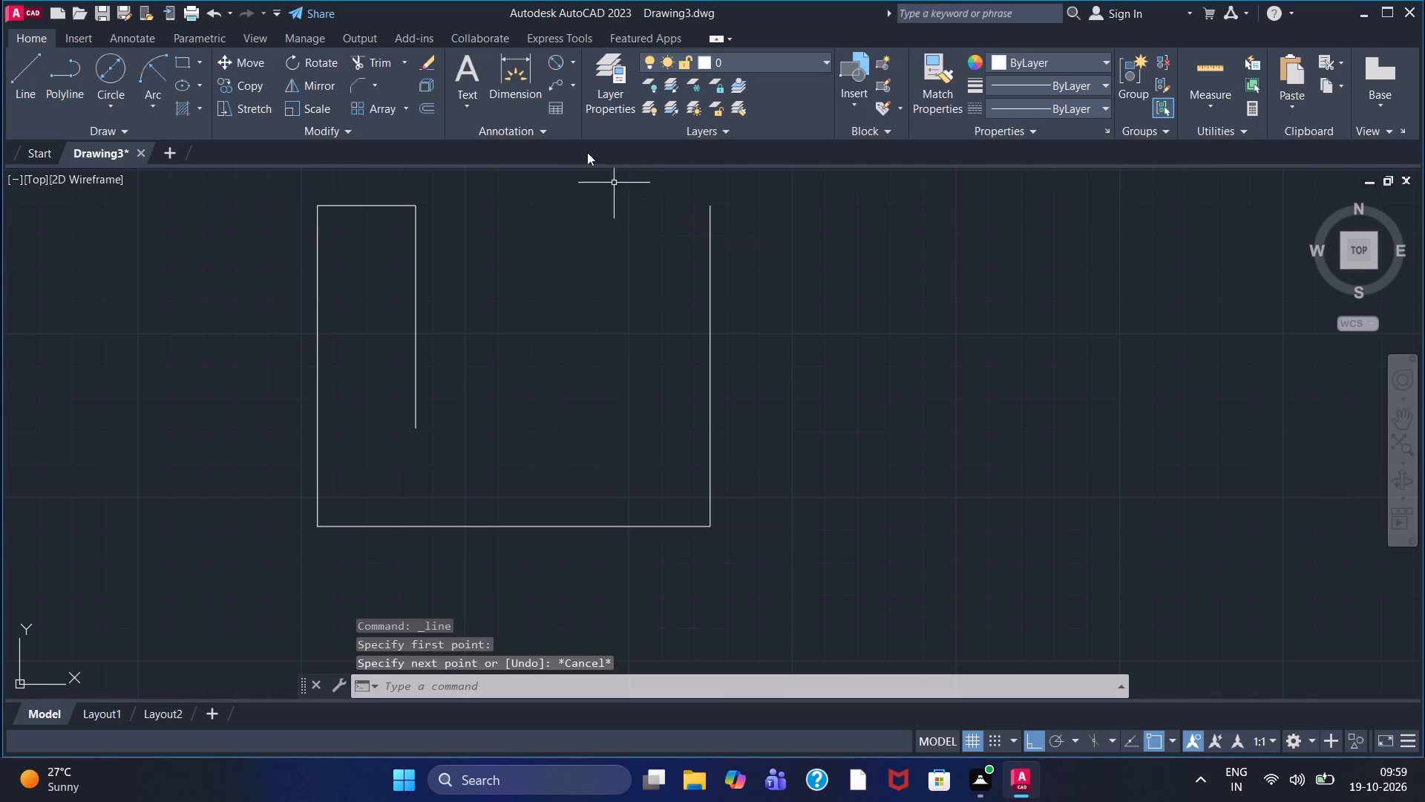
Add a linear dimension above the left arm's top edge.
{"action": "left_click", "coordinate": [569, 67]}
{"action": "left_click", "coordinate": [587, 88]}
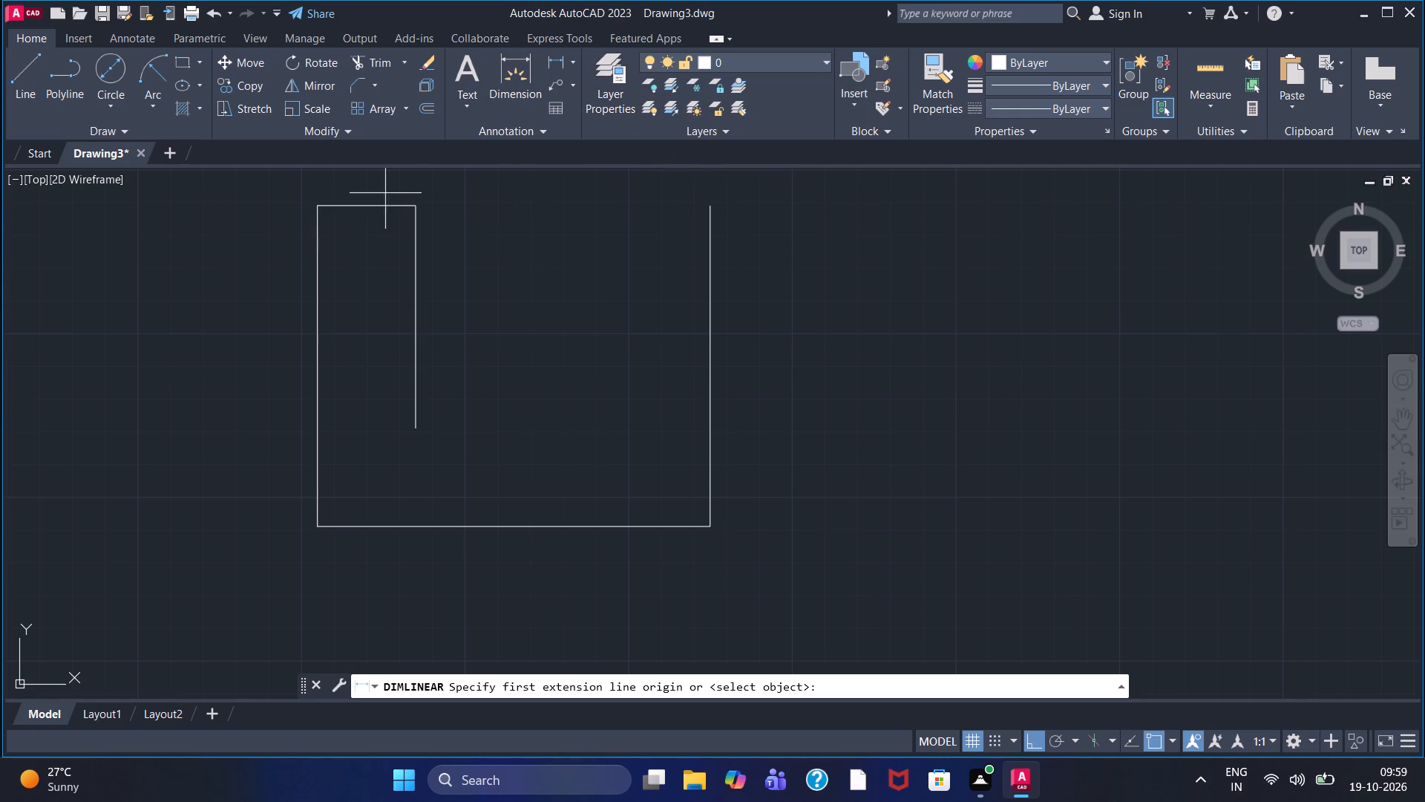
{"action": "left_click", "coordinate": [321, 206]}
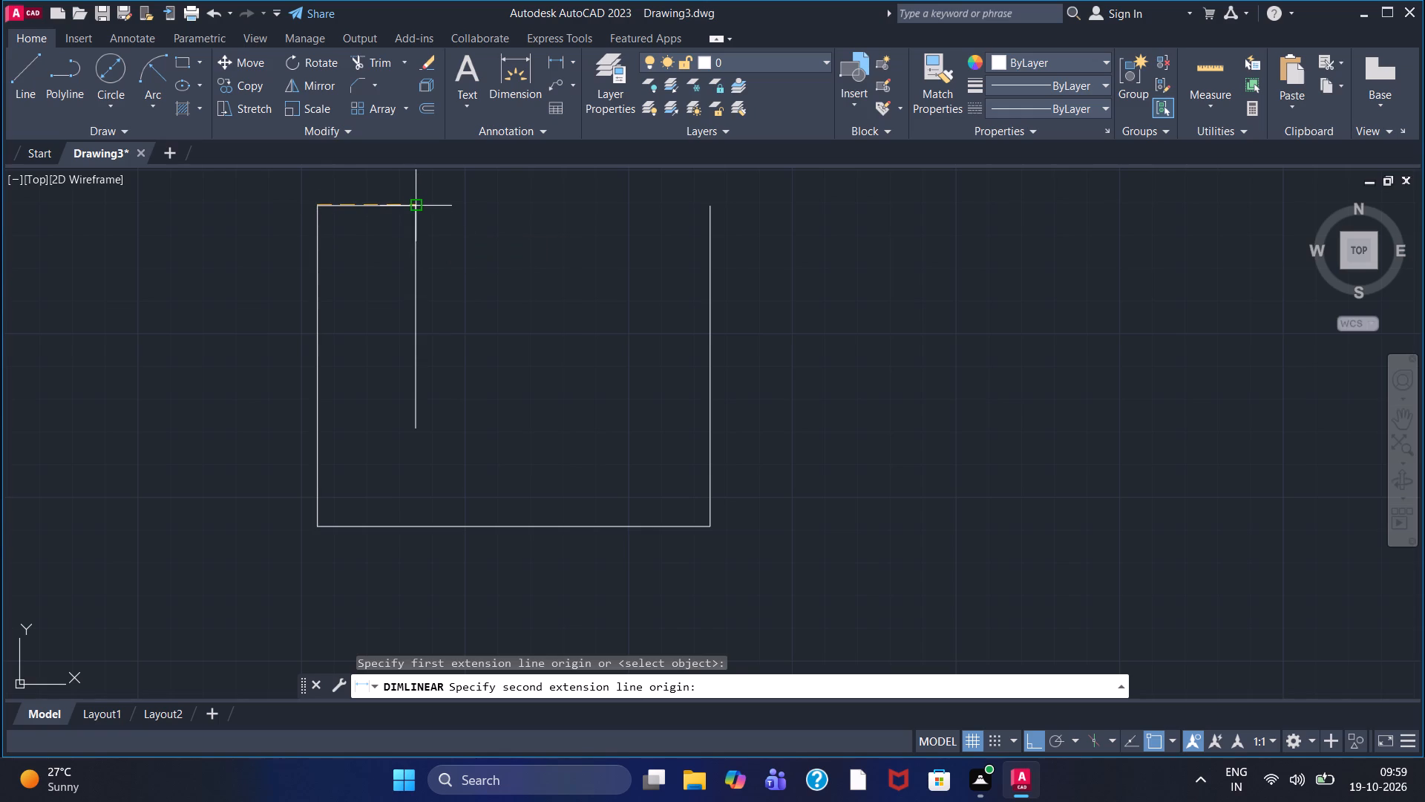
{"action": "left_click", "coordinate": [418, 208]}
{"action": "left_click", "coordinate": [379, 183]}
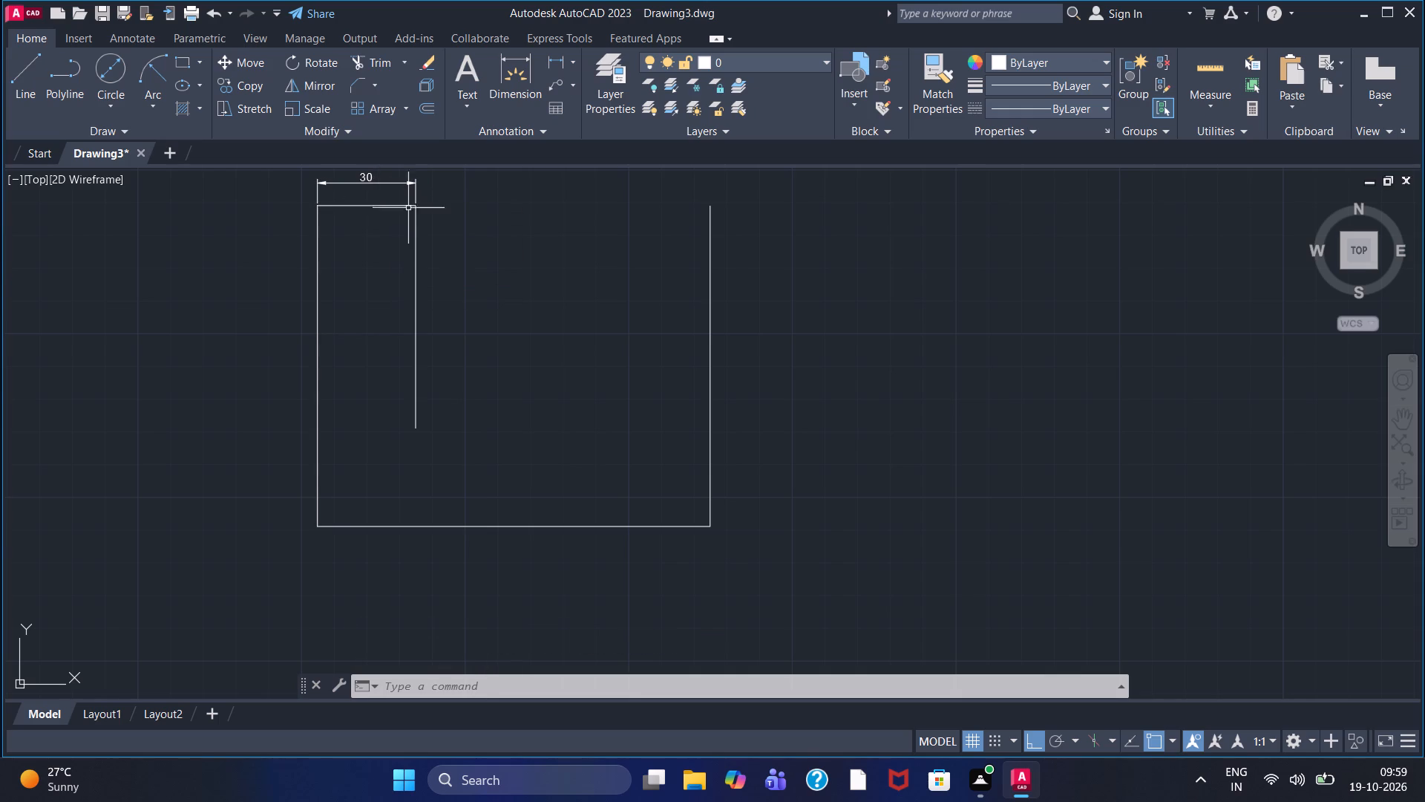
From the right edge's top end, draw lines 30 units left and 68 units down, and join to the left arm's inner edge.
{"action": "middle_click_drag", "start_coordinate": [475, 245], "coordinate": [405, 340]}
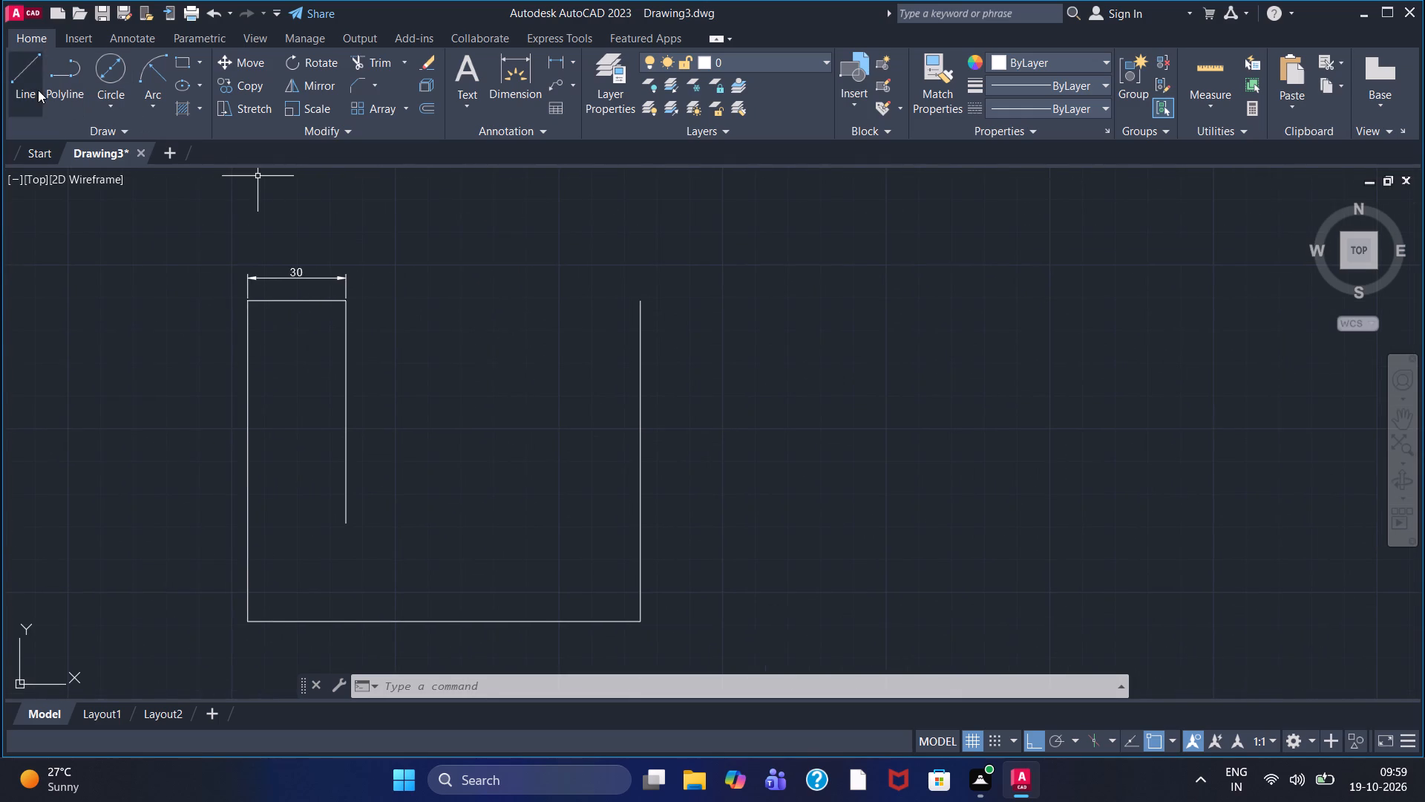
{"action": "left_click", "coordinate": [35, 88]}
{"action": "left_click", "coordinate": [636, 299]}
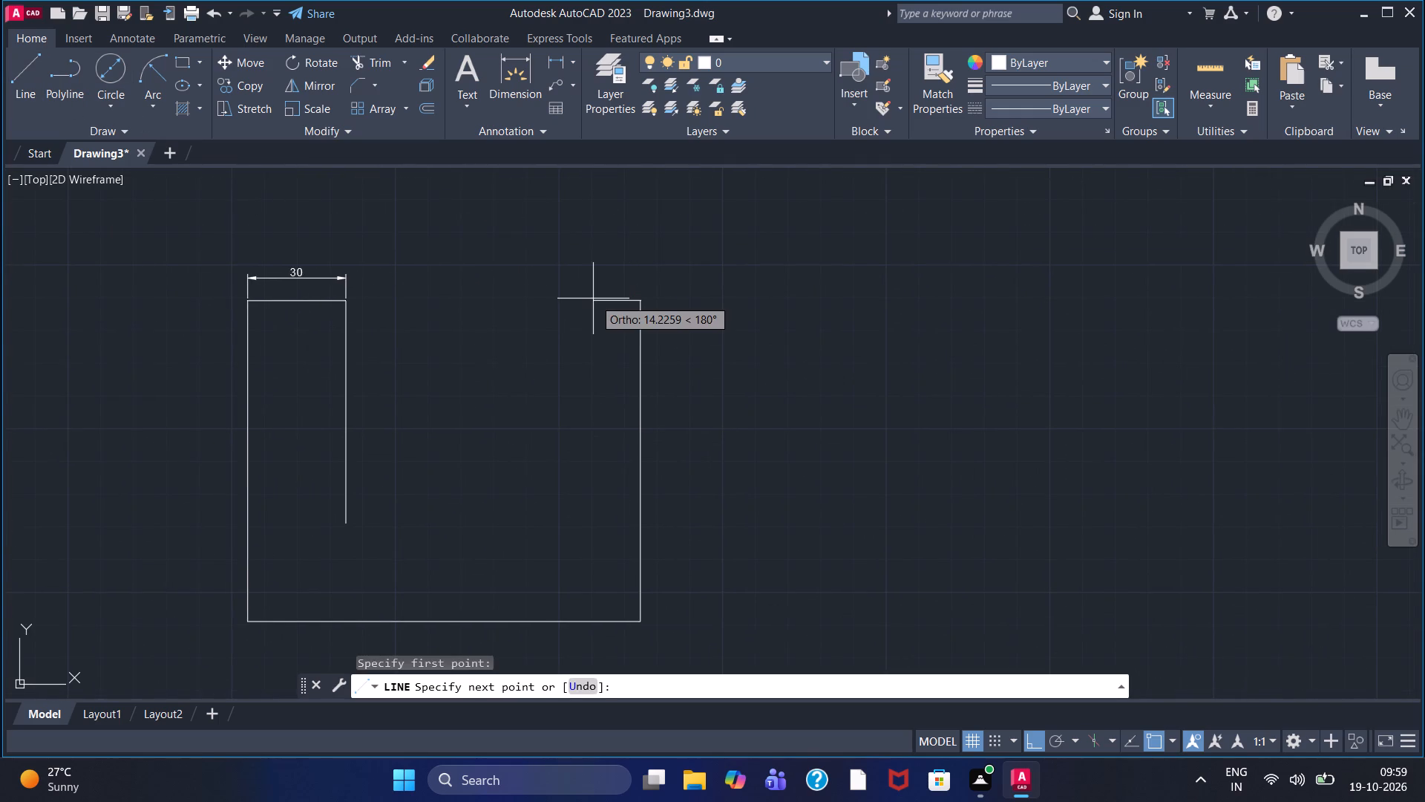
{"action": "type", "text": "30"}
{"action": "key", "text": "Return"}
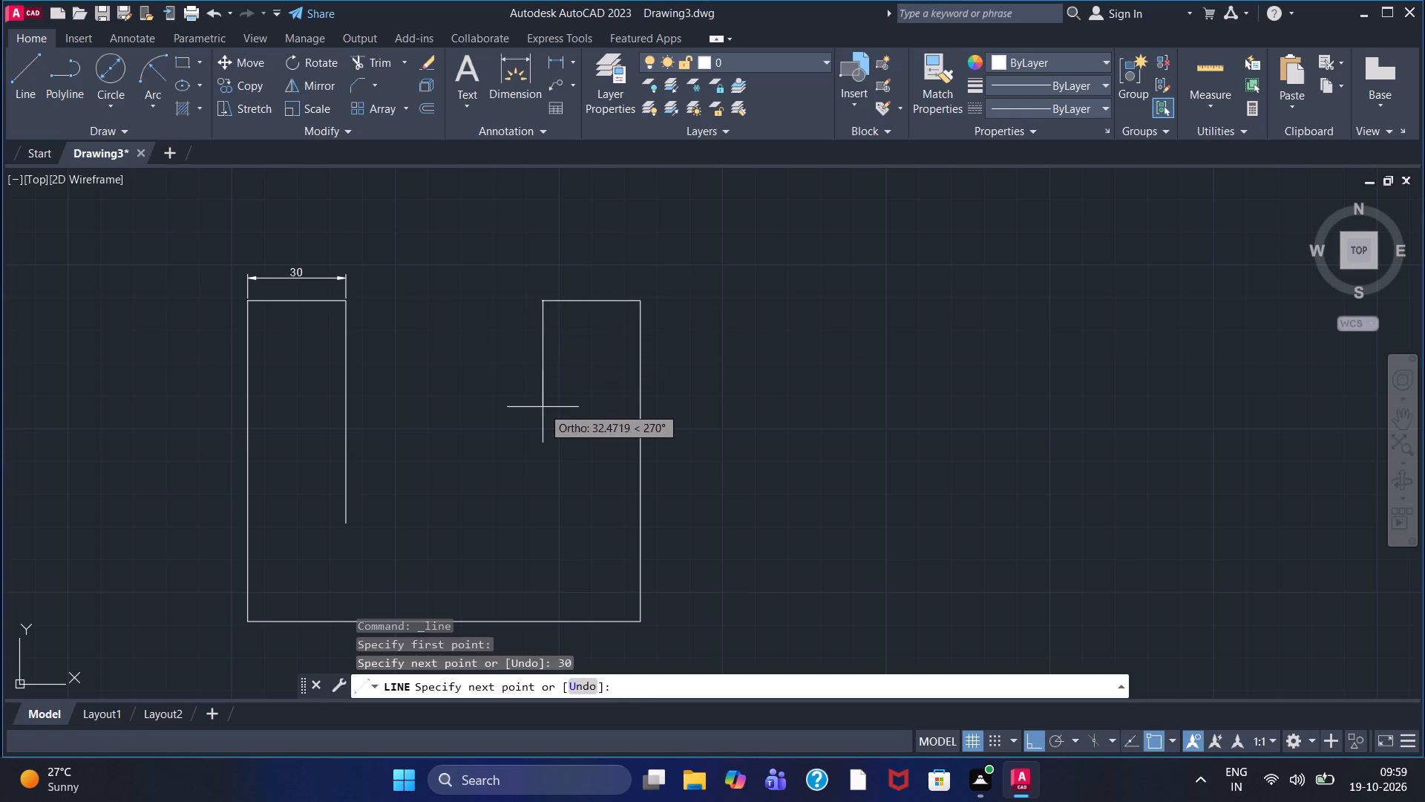
{"action": "type", "text": "68"}
{"action": "key", "text": "Return"}
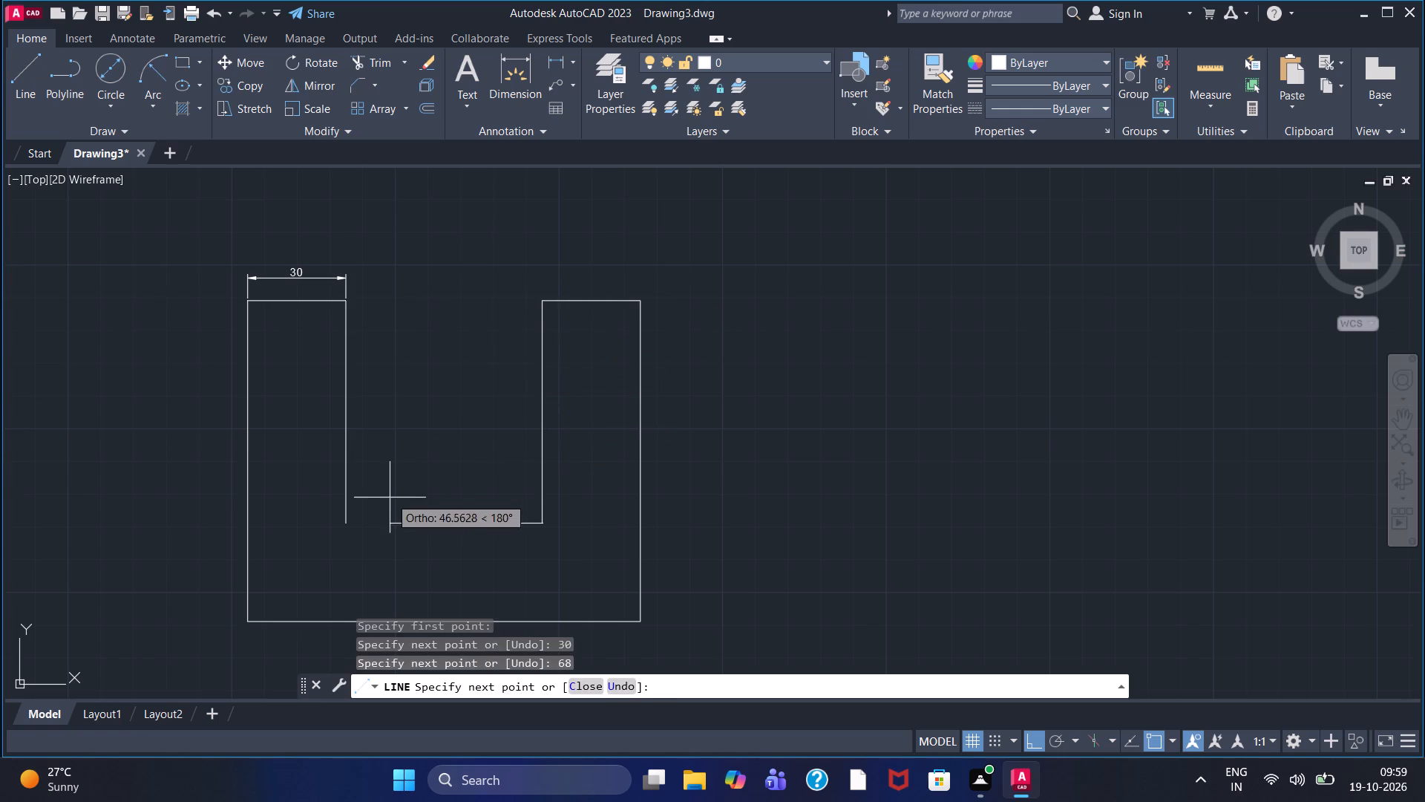
{"action": "left_click", "coordinate": [345, 521]}
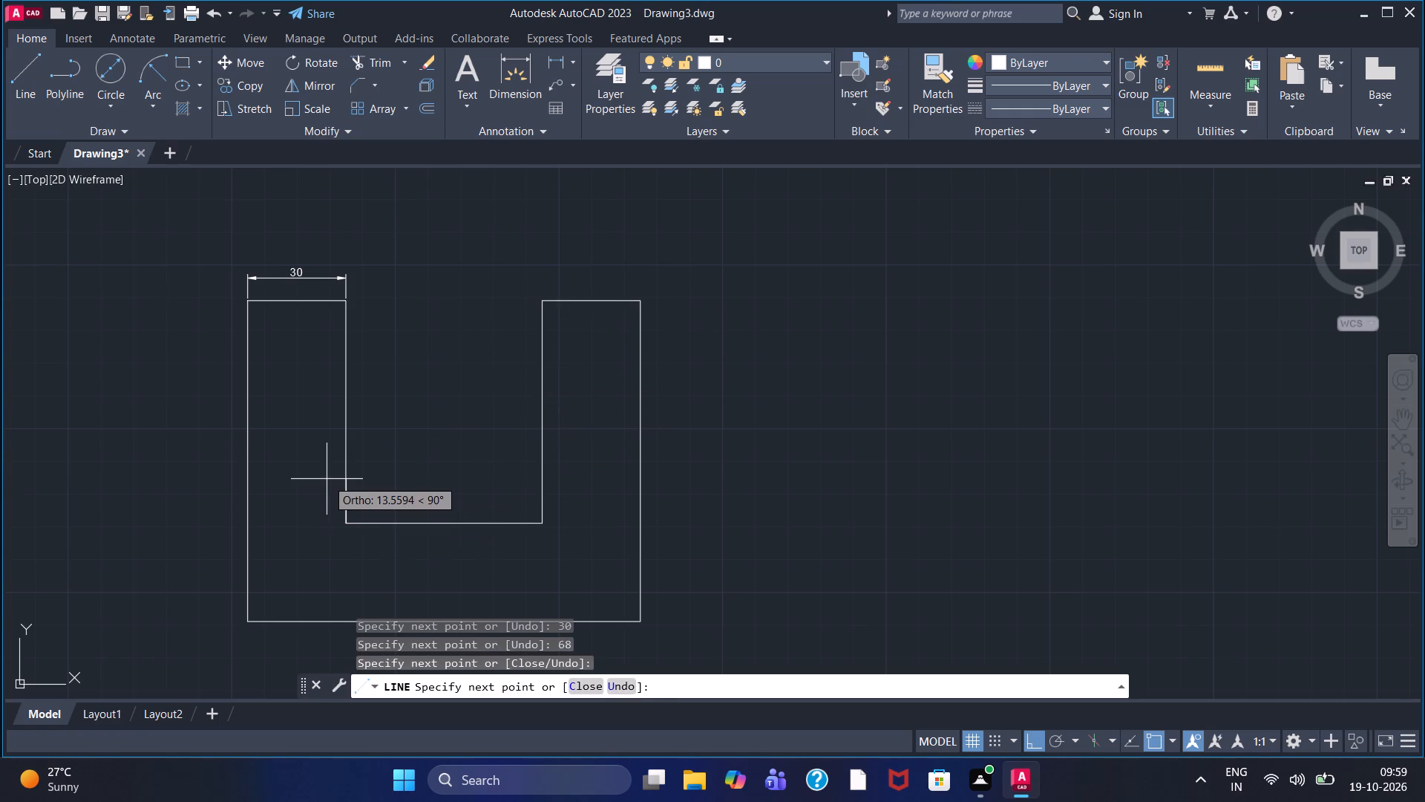
{"action": "key", "text": "Escape"}
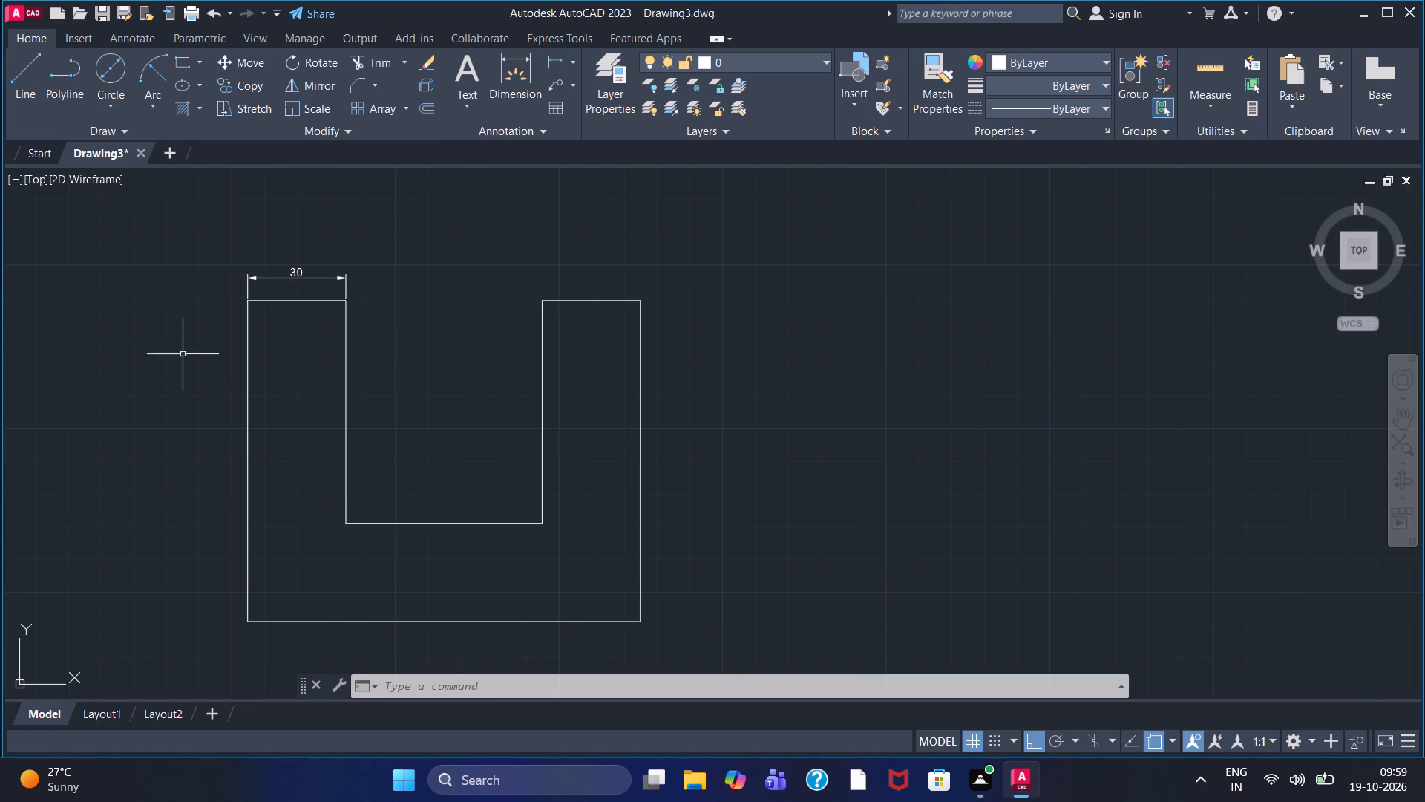
Offset the left arm's top edge 10 units down, and offset that new line another 20 units down.
{"action": "left_click", "coordinate": [418, 109]}
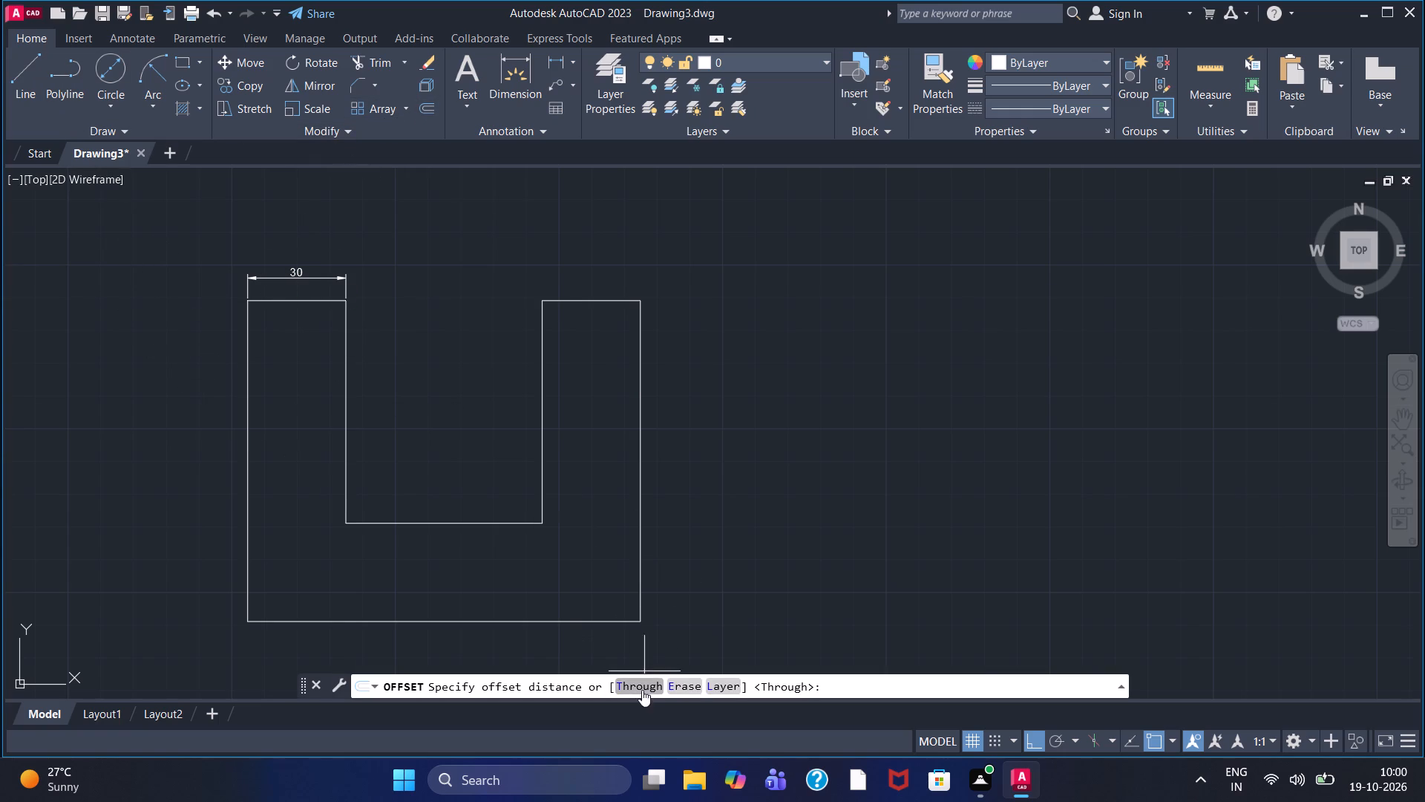
{"action": "left_click", "coordinate": [642, 690]}
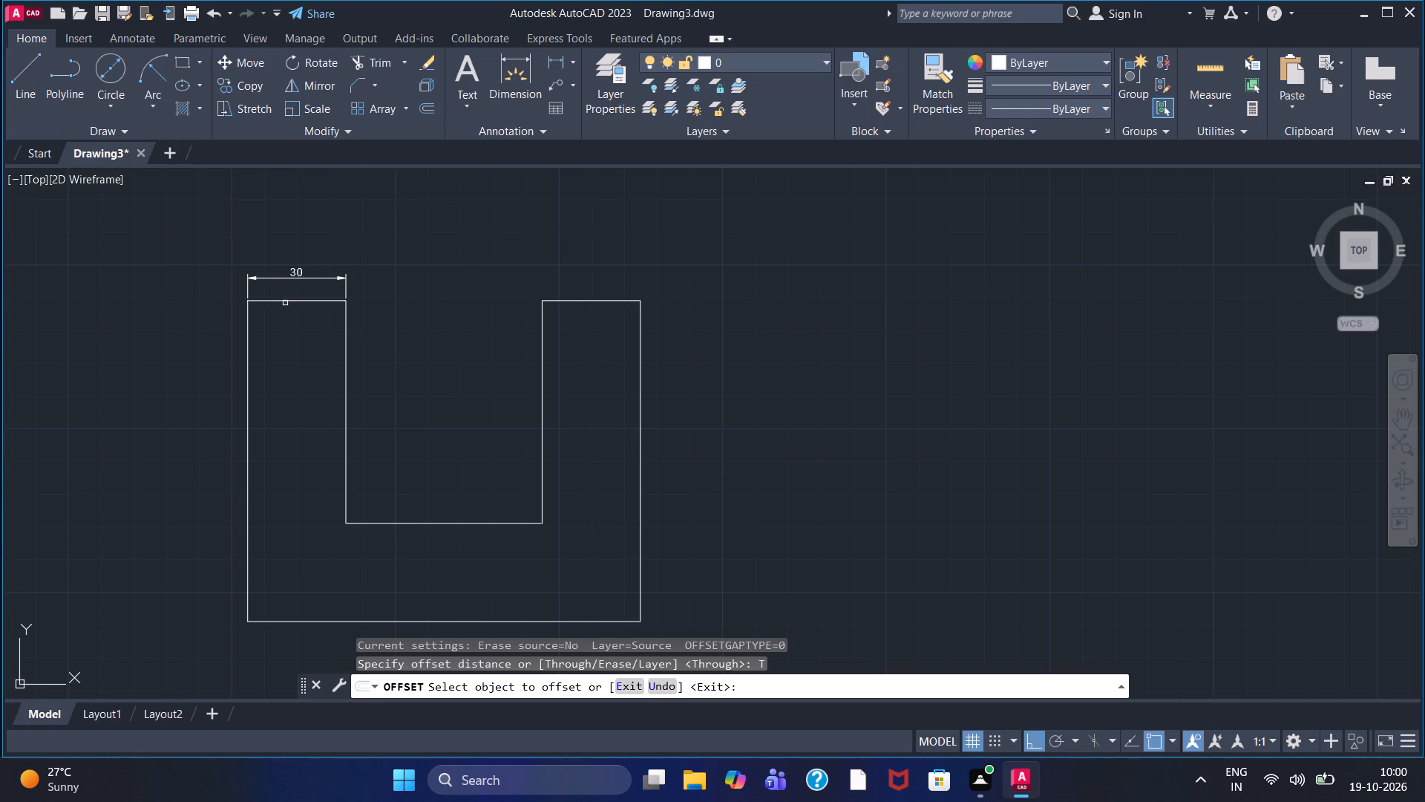
{"action": "left_click", "coordinate": [288, 301]}
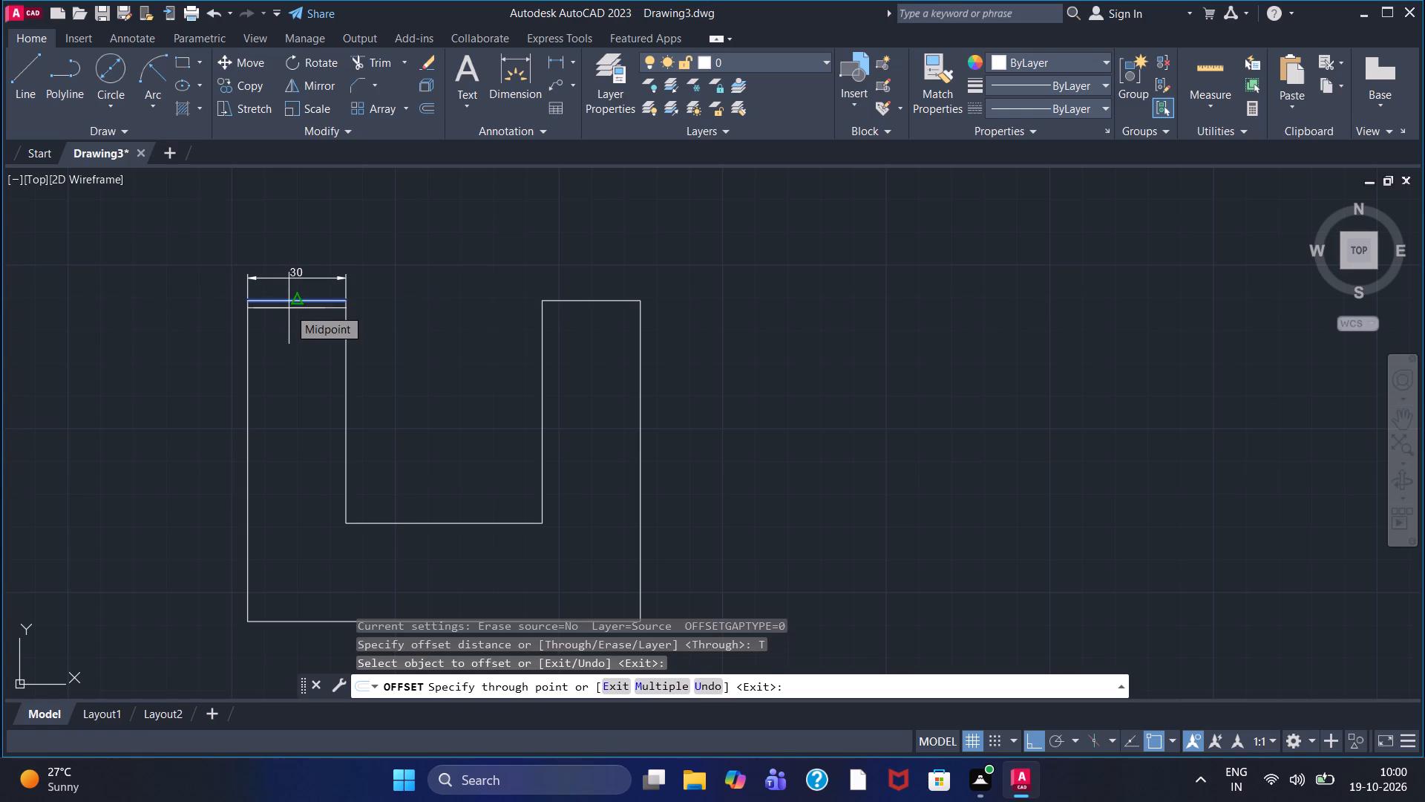
{"action": "type", "text": "10"}
{"action": "key", "text": "Return"}
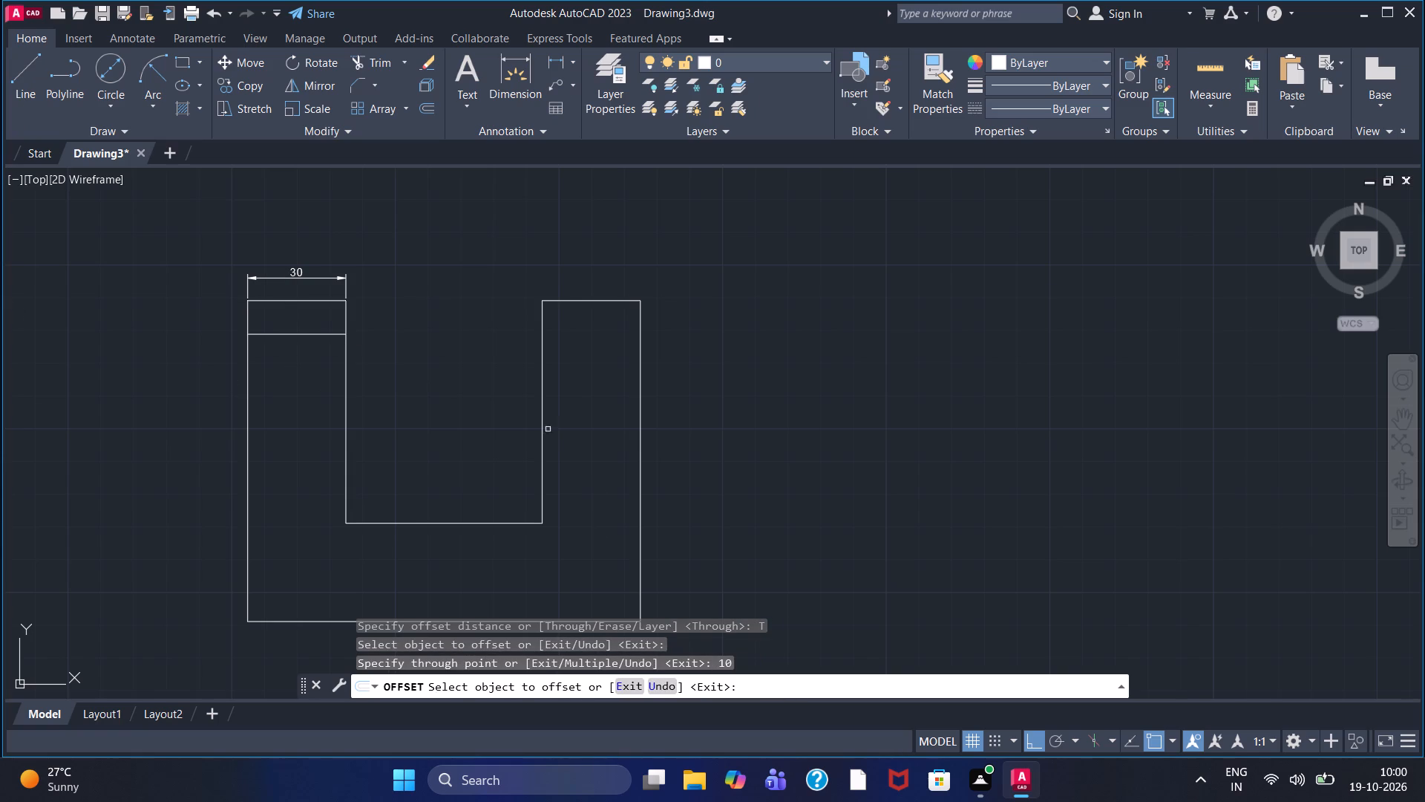
{"action": "left_click", "coordinate": [289, 334]}
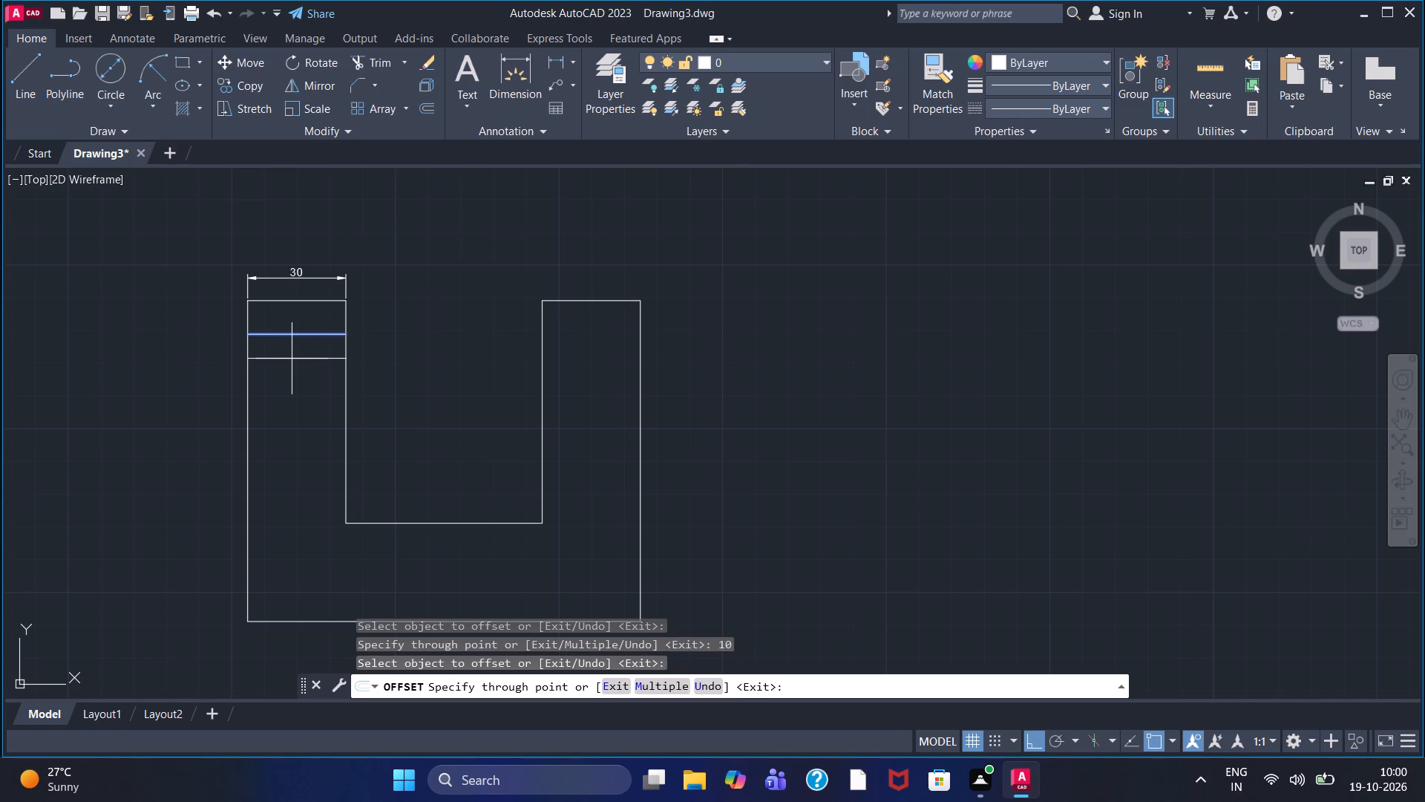
{"action": "type", "text": "20"}
{"action": "key", "text": "Return"}
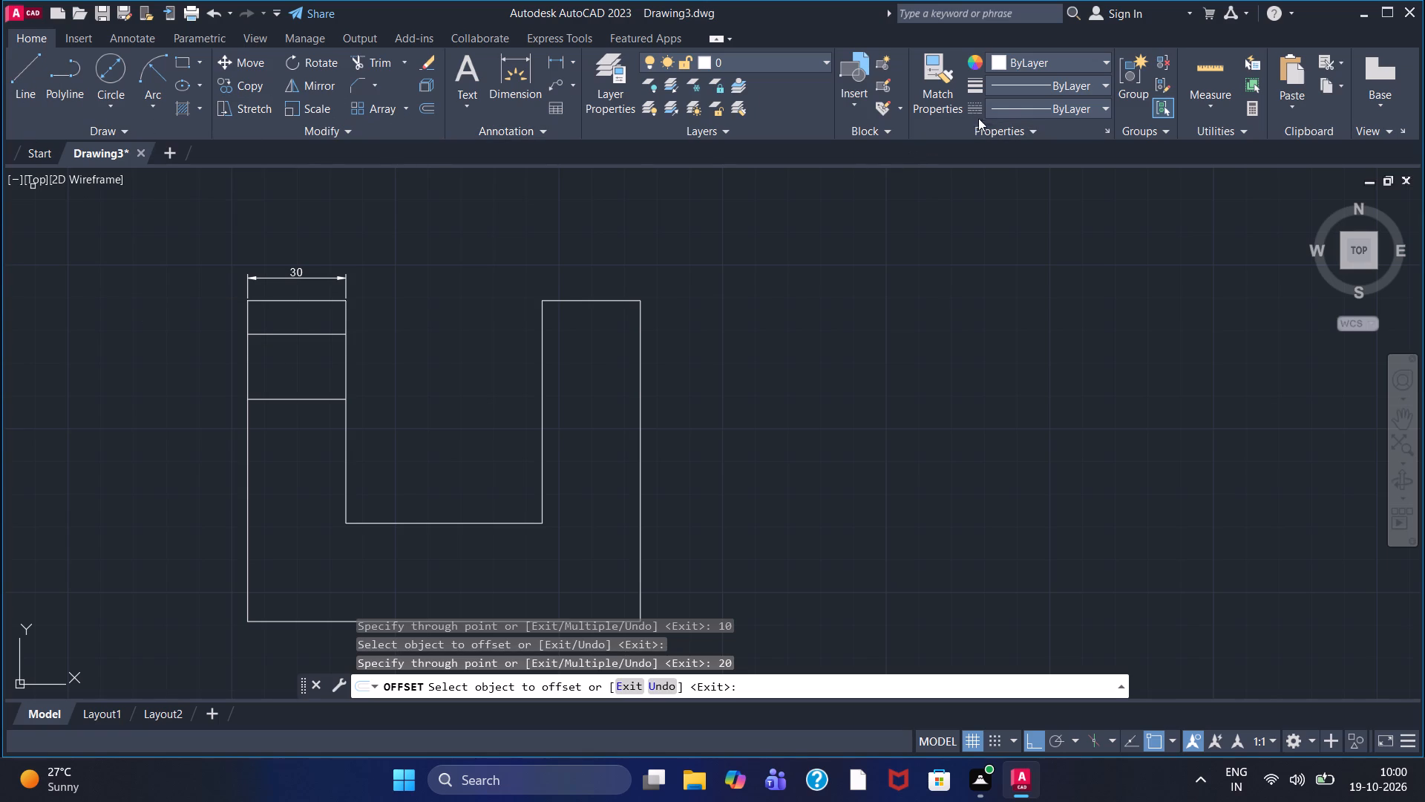
Load the ACAD_ISO02W100 ISO dash linetype into the drawing.
{"action": "left_click", "coordinate": [1003, 107]}
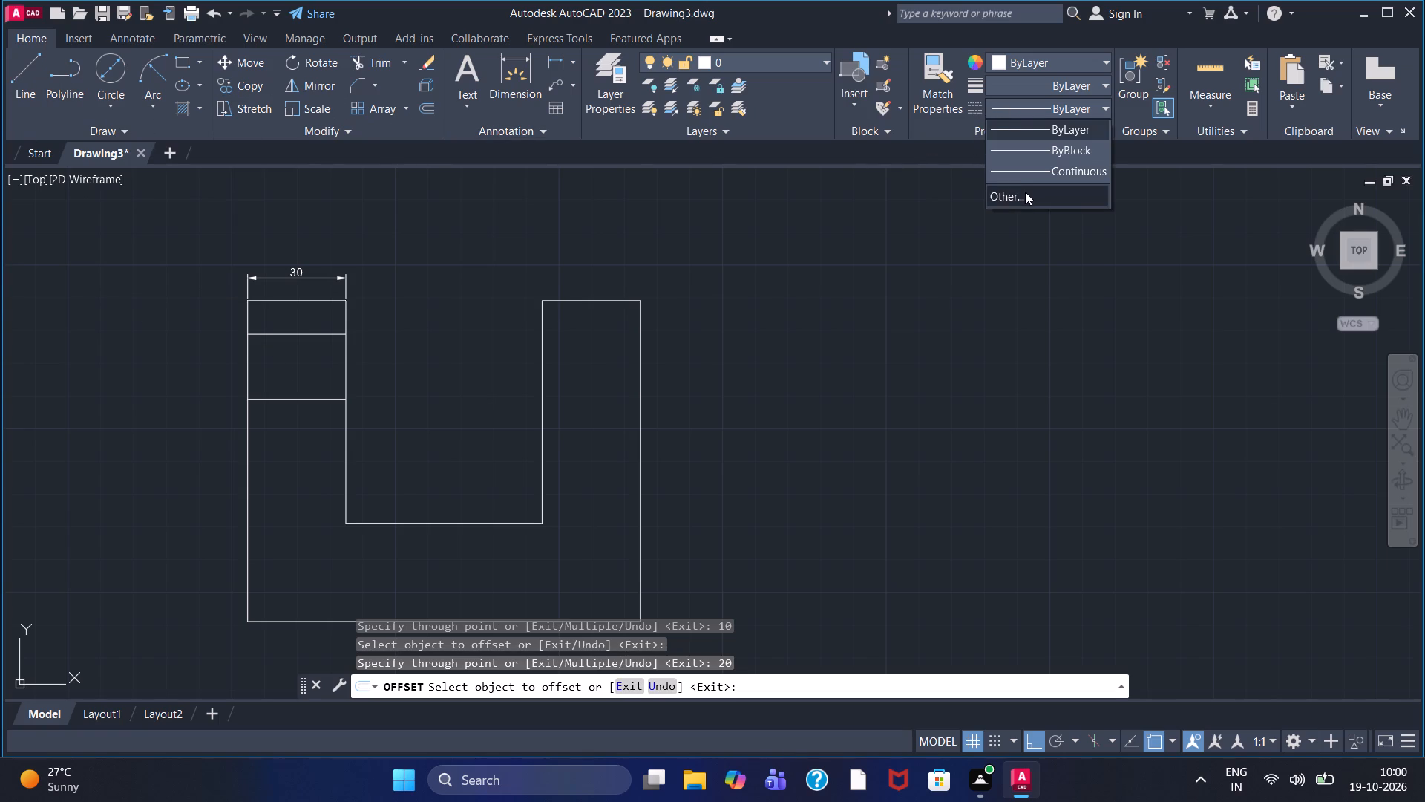
{"action": "left_click", "coordinate": [1025, 192]}
{"action": "left_click", "coordinate": [852, 234]}
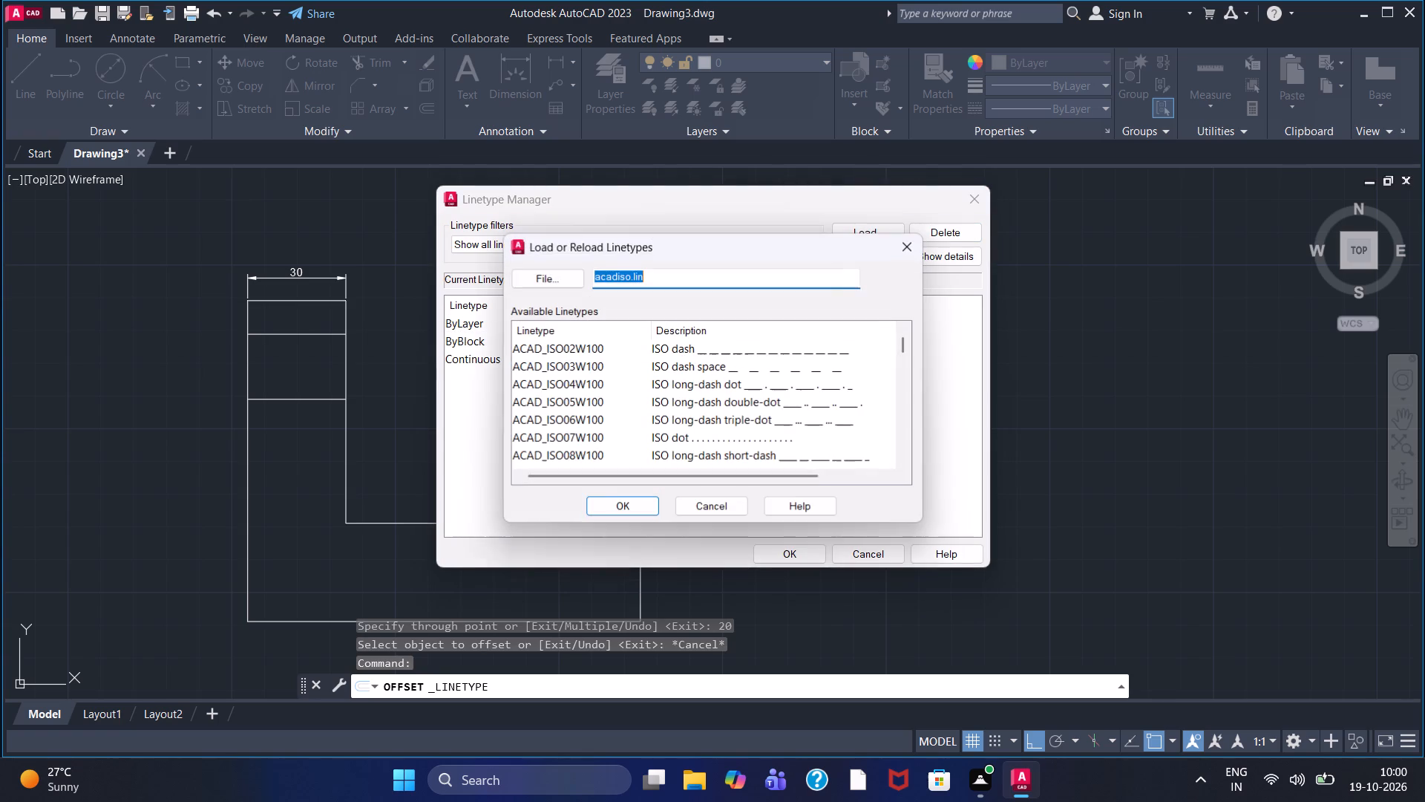
{"action": "left_click", "coordinate": [770, 353]}
{"action": "left_click", "coordinate": [630, 510]}
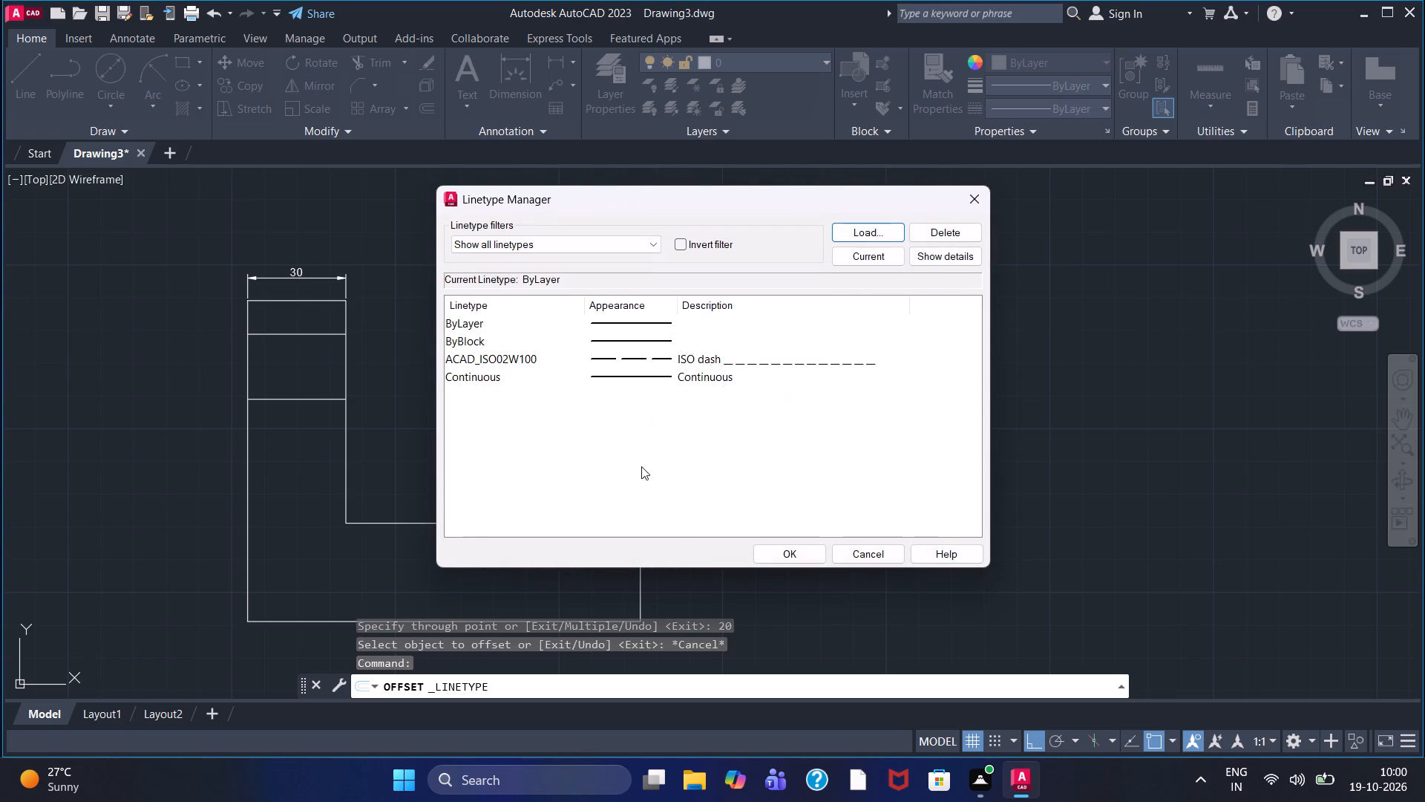
{"action": "left_click", "coordinate": [758, 365]}
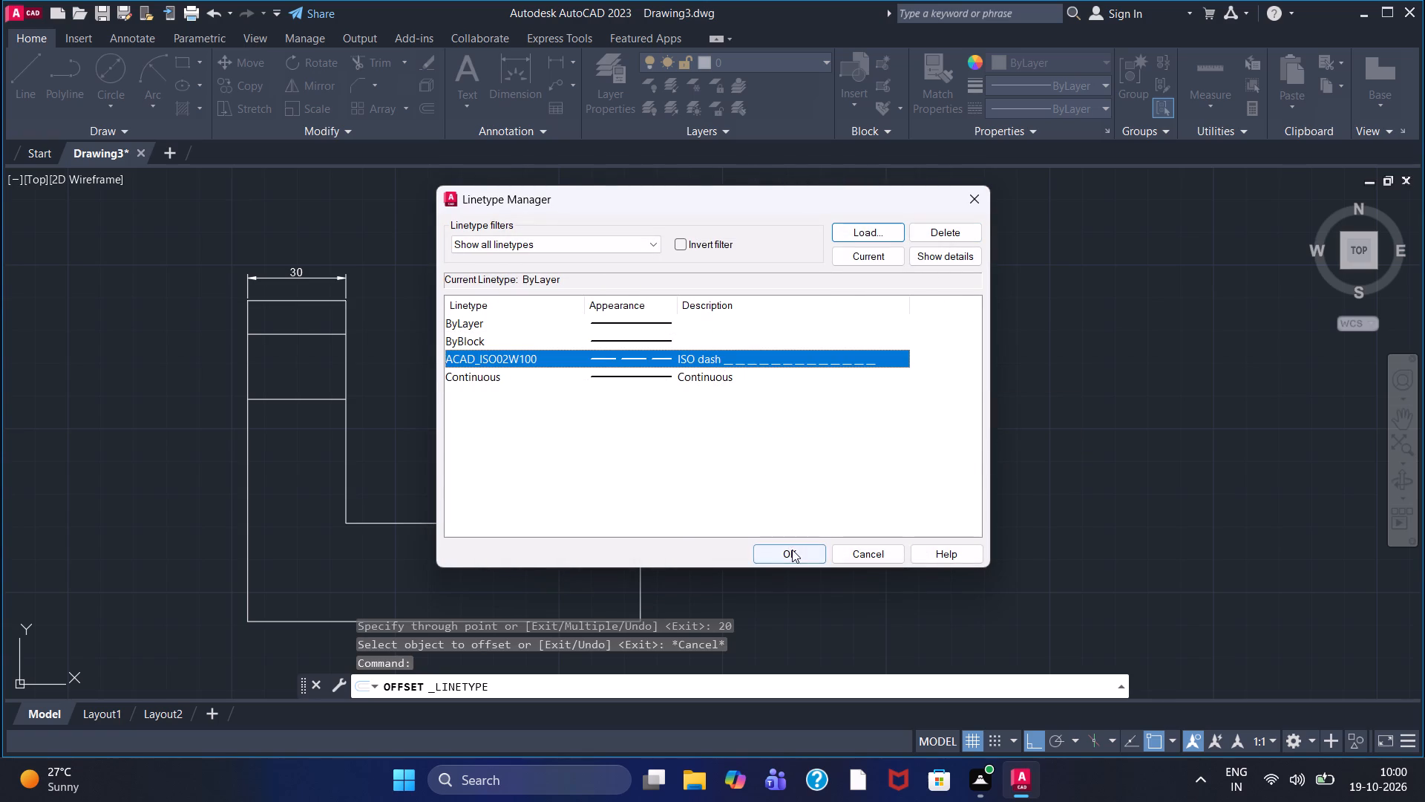
{"action": "left_click", "coordinate": [792, 550]}
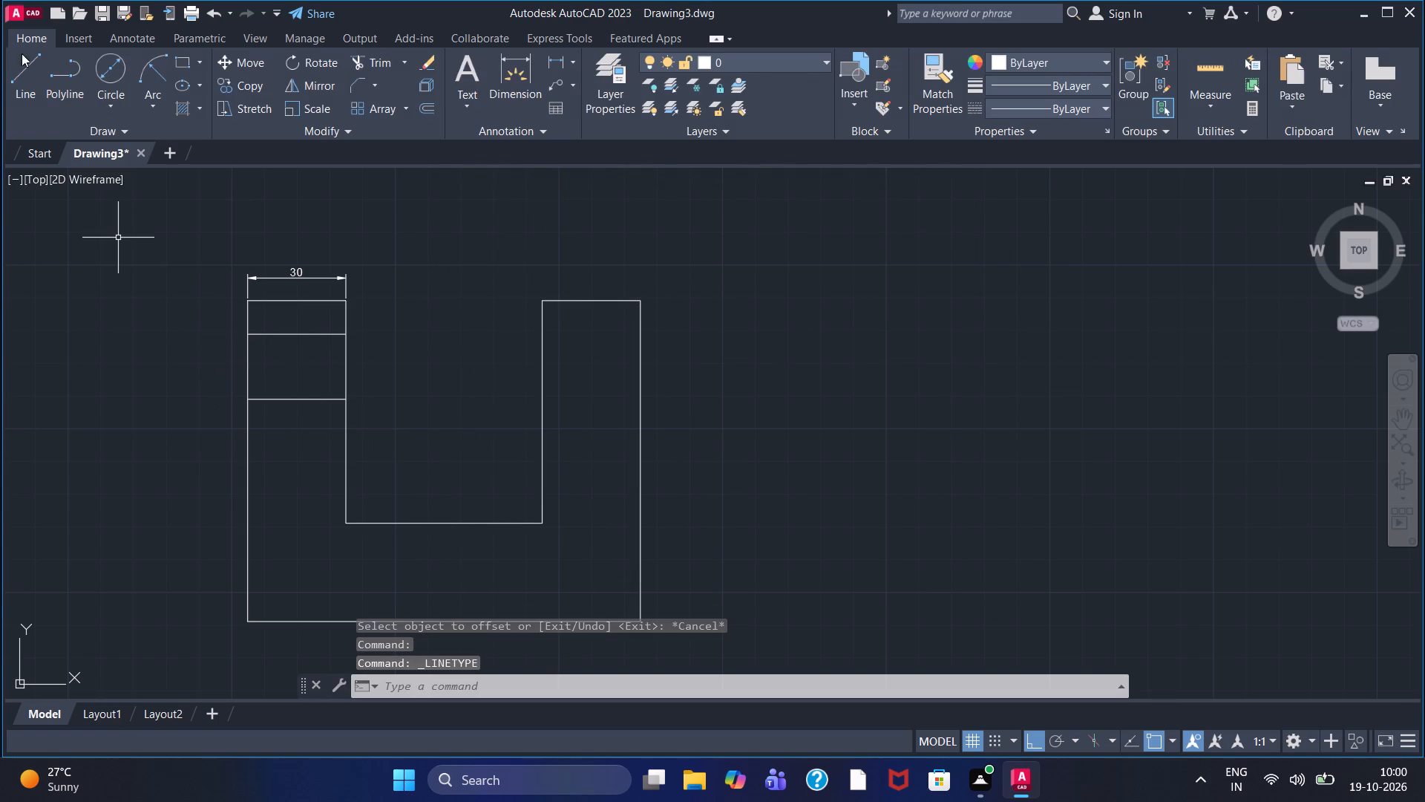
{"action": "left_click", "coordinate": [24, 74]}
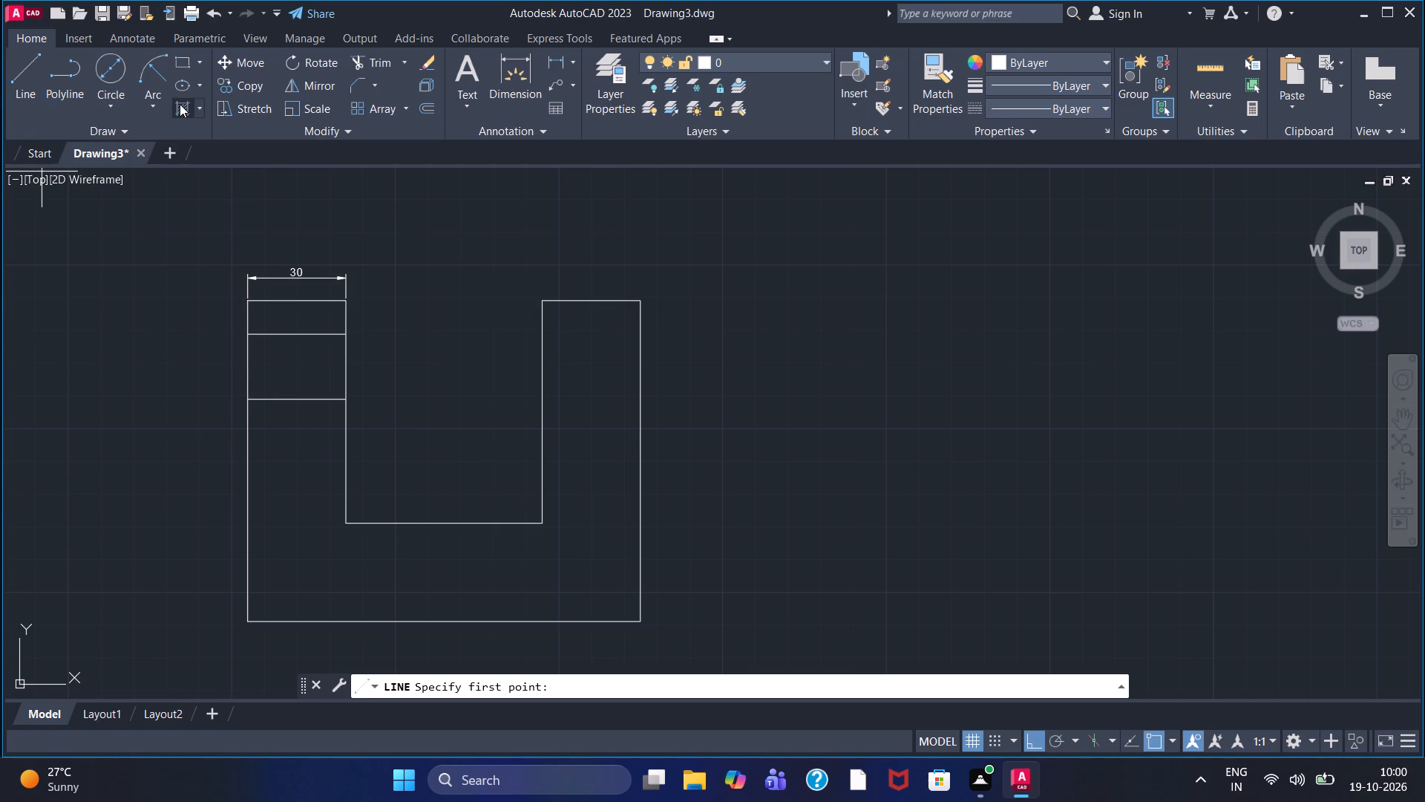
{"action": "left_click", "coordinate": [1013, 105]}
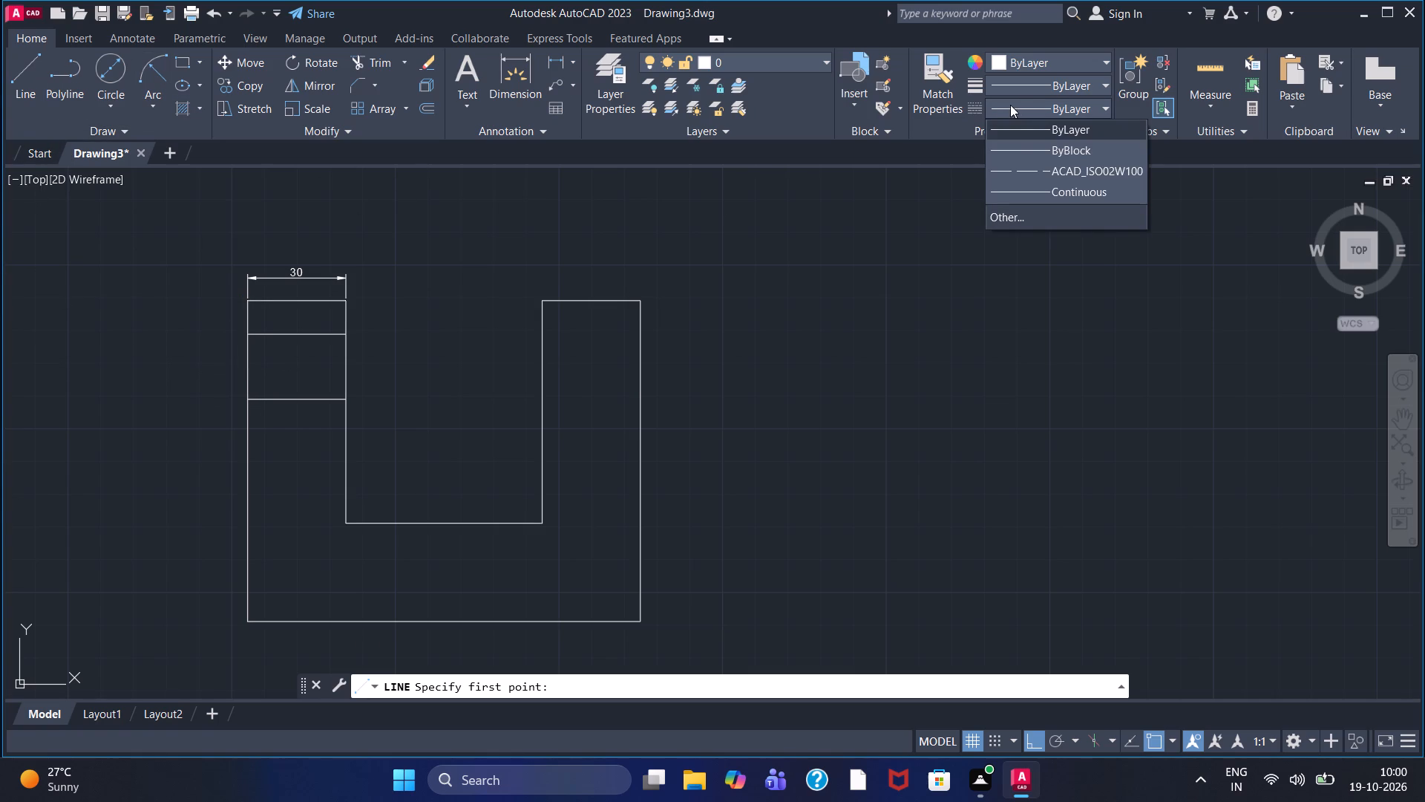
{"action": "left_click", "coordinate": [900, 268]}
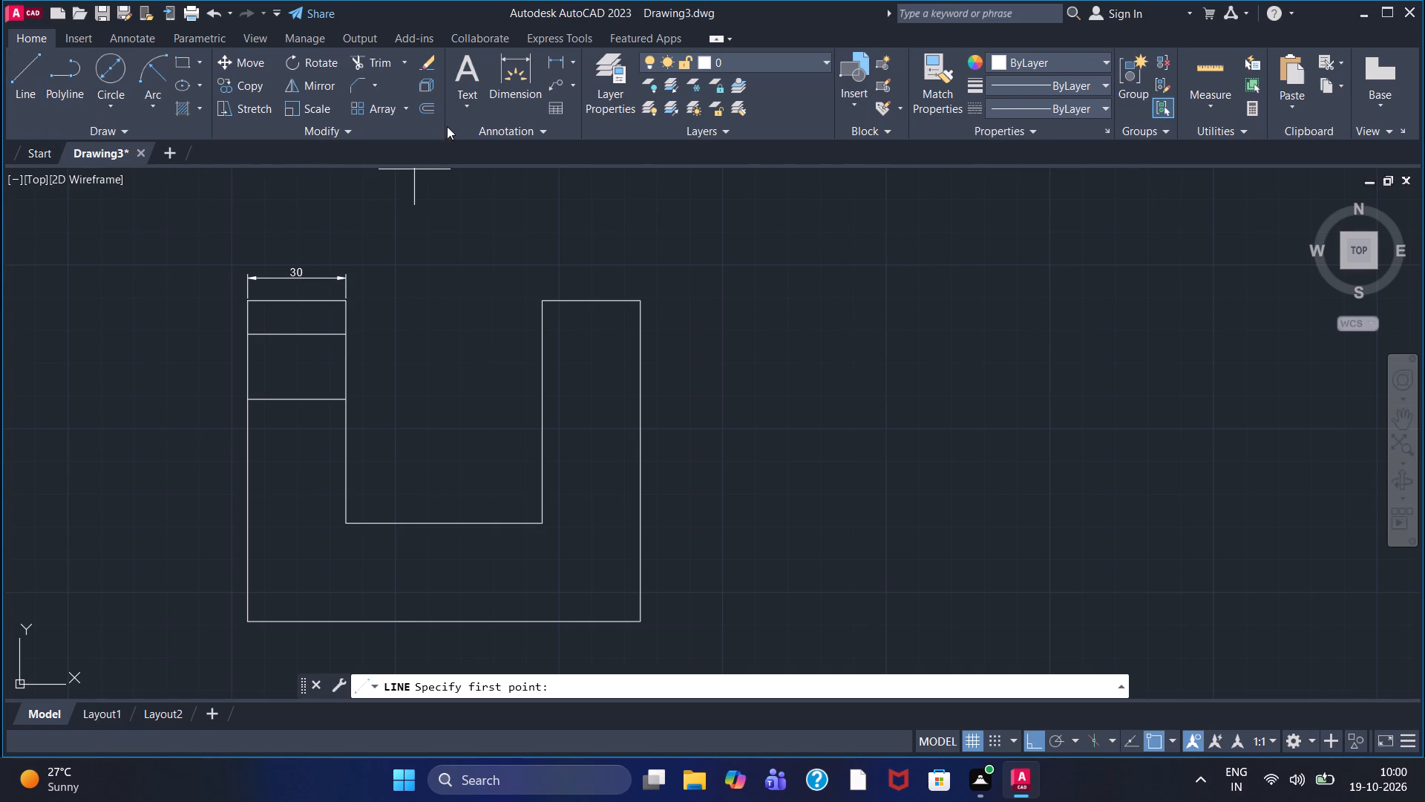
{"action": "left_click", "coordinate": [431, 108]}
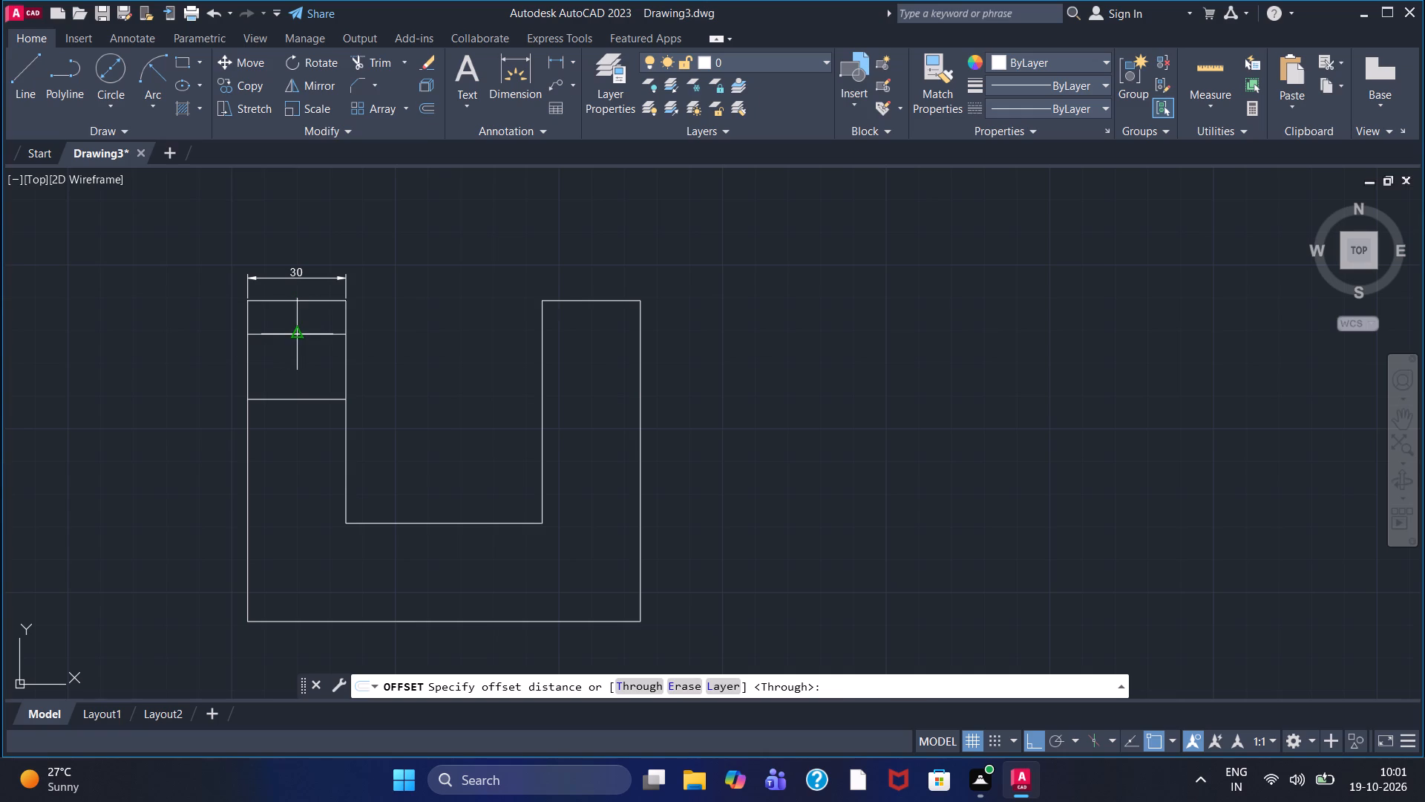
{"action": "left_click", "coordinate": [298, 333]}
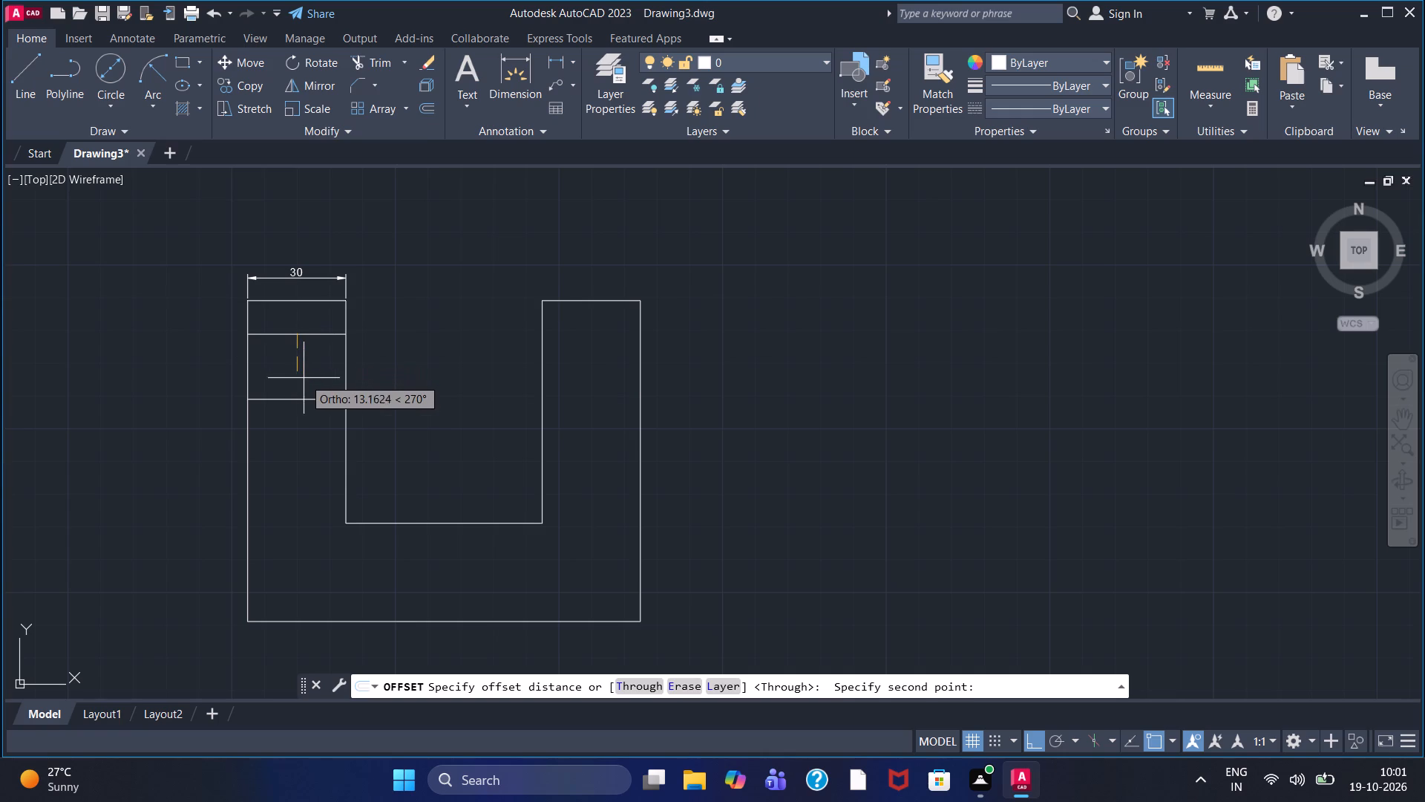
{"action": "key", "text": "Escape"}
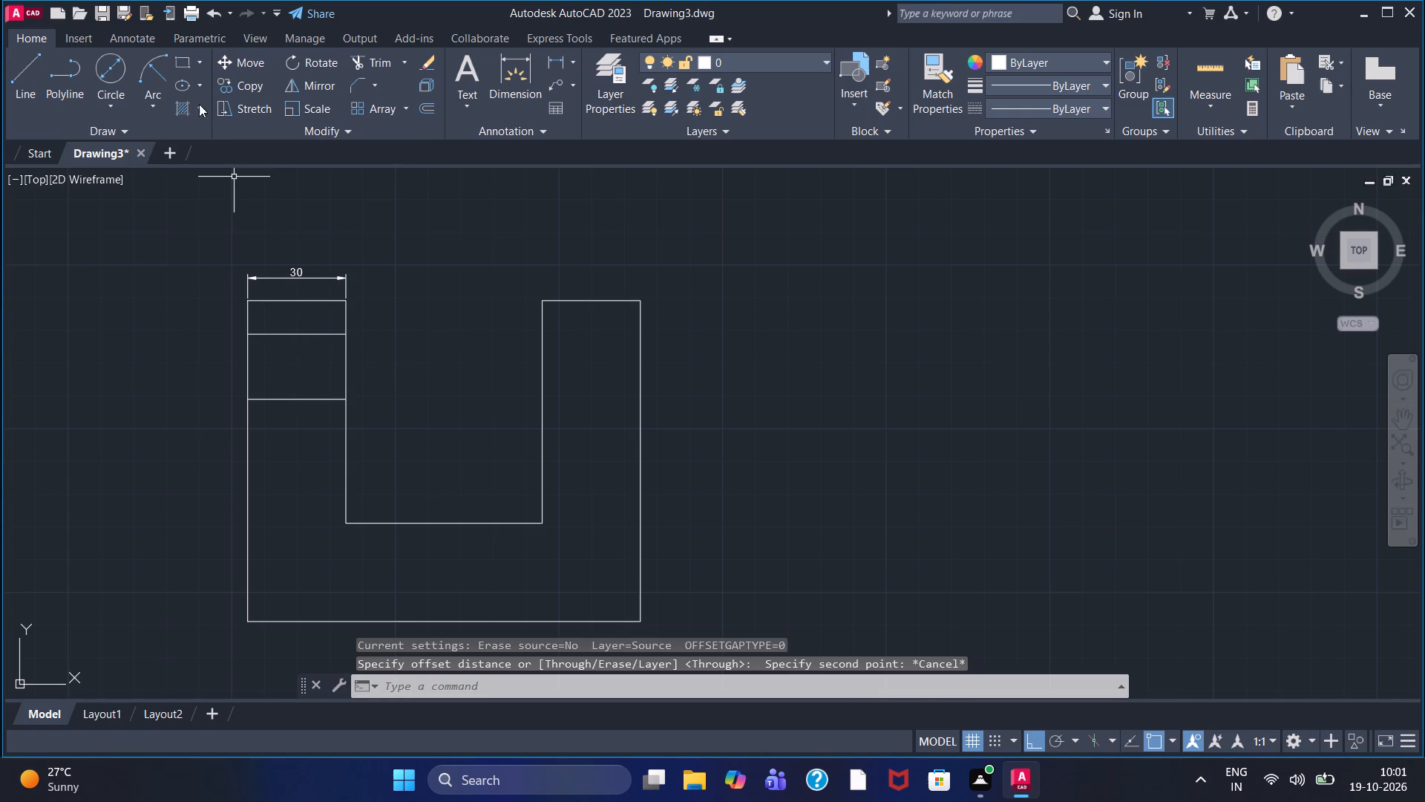
Offset the lower horizontal line in the left arm 10 units up using the Through option.
{"action": "left_click", "coordinate": [427, 108]}
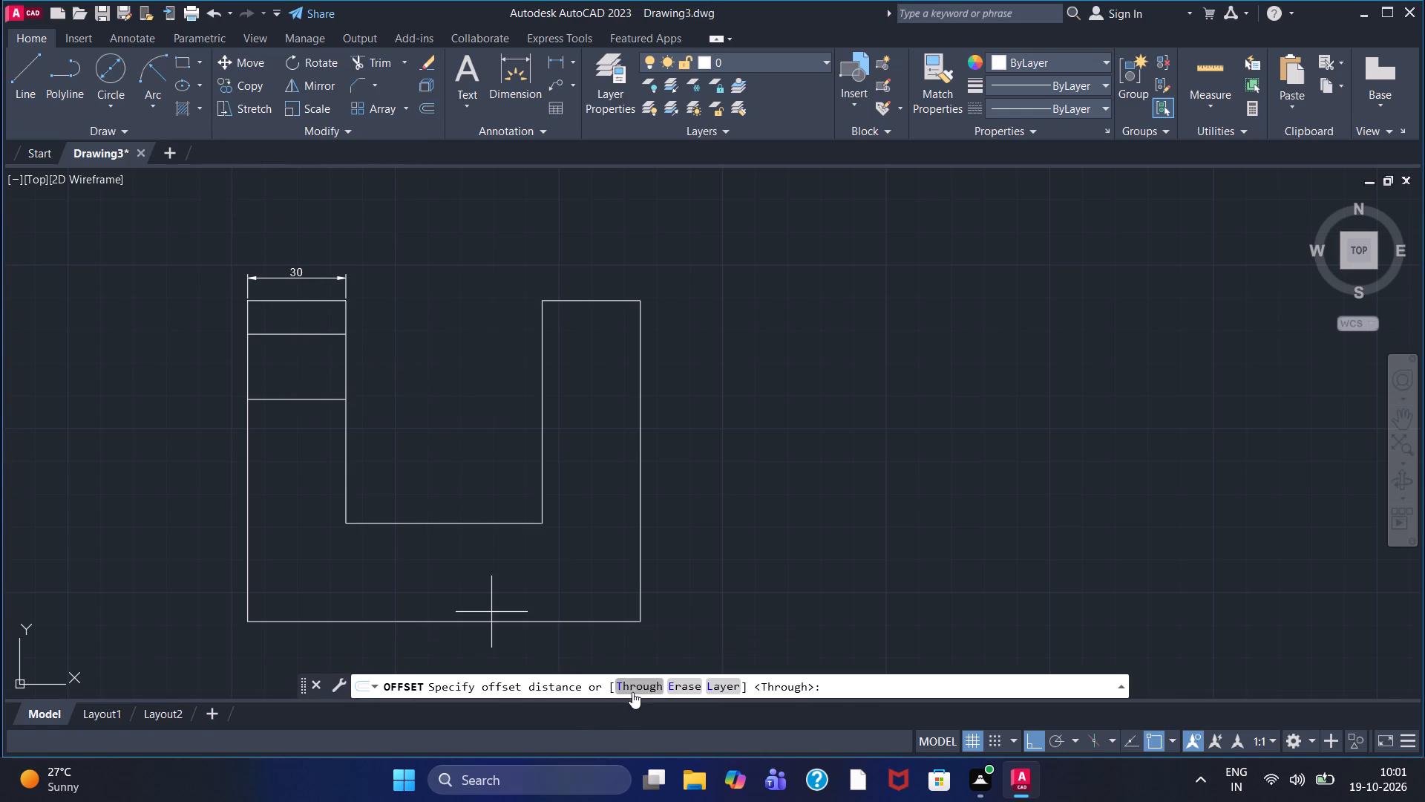
{"action": "left_click", "coordinate": [633, 691]}
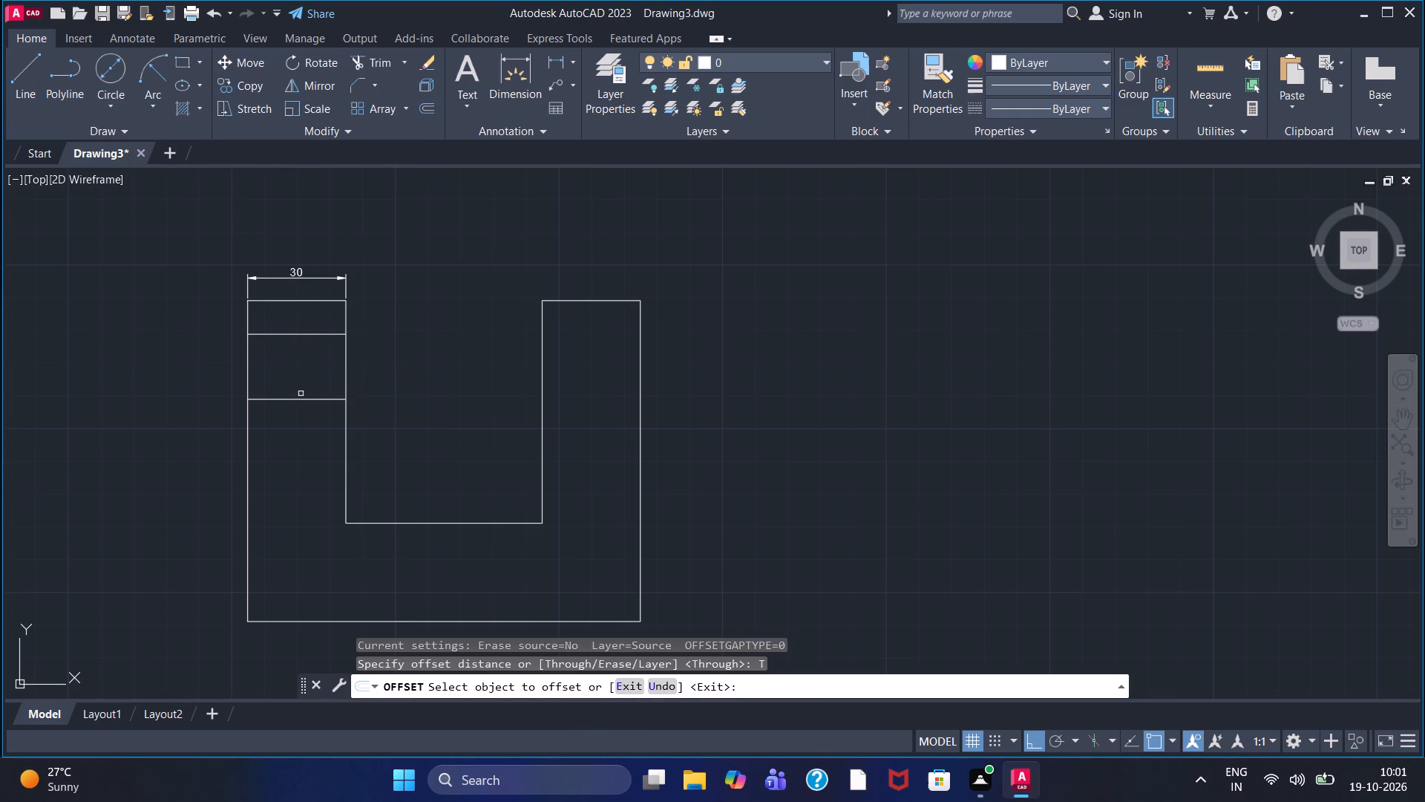
{"action": "left_click", "coordinate": [299, 400]}
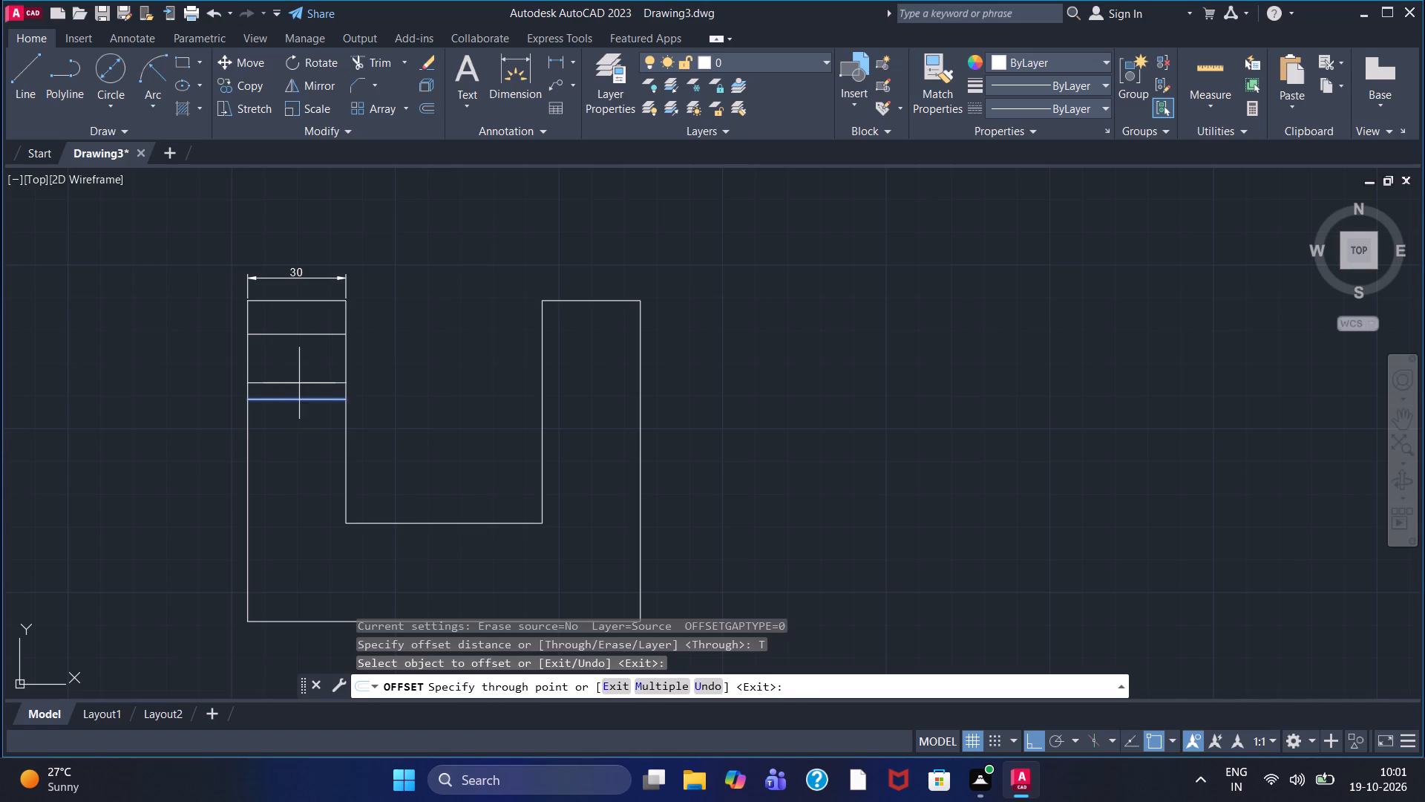
{"action": "type", "text": "10"}
{"action": "key", "text": "Return"}
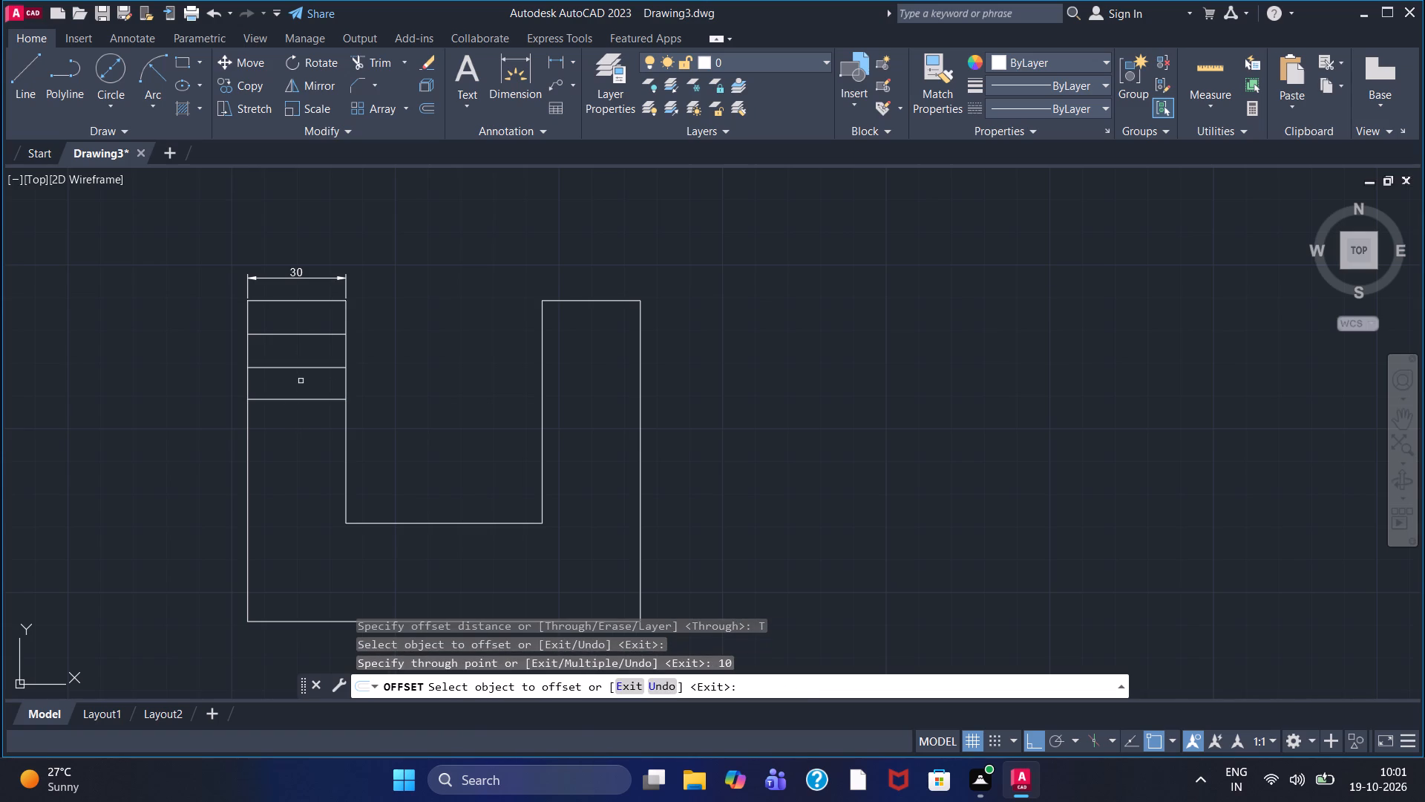
{"action": "key", "text": "Escape"}
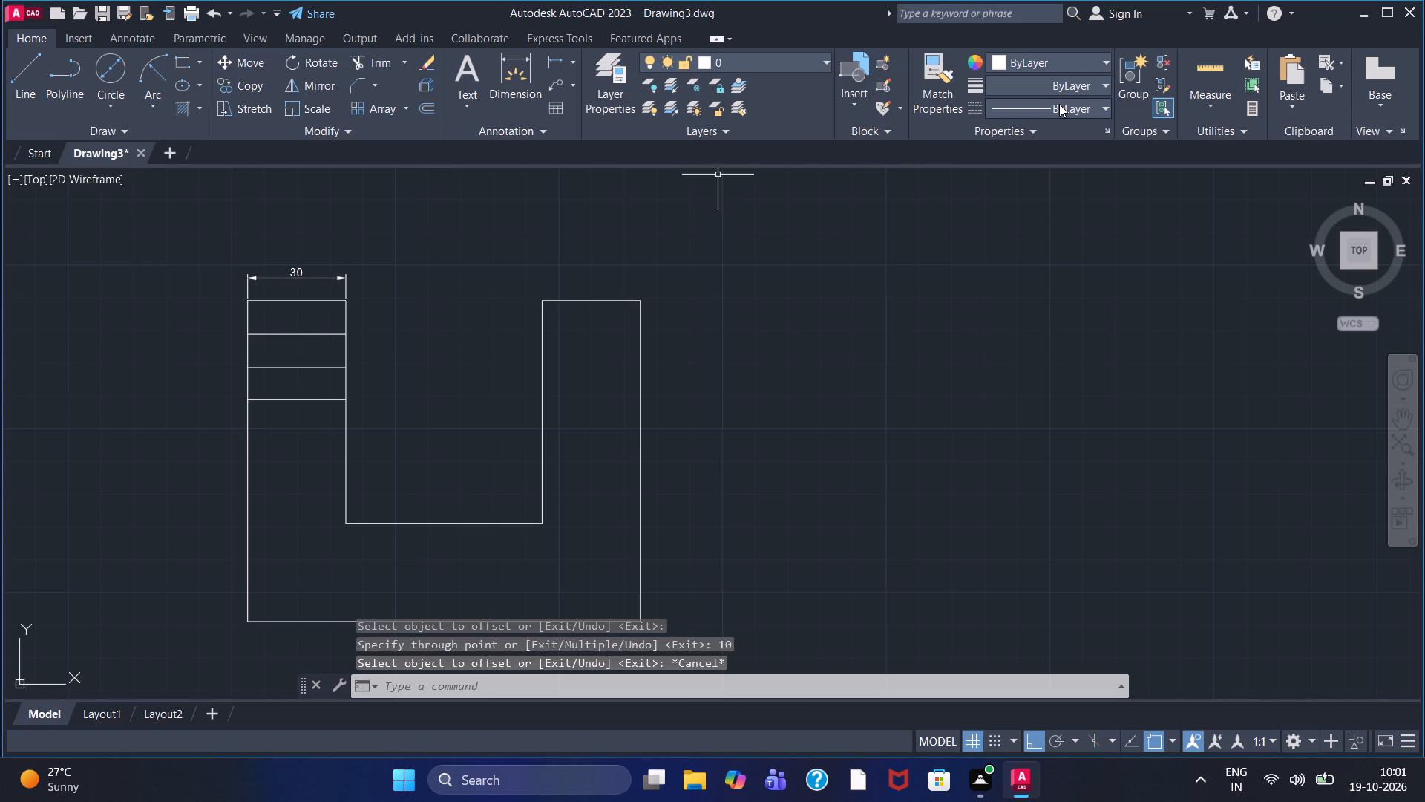
Change the middle horizontal line in the left arm to the ACAD_ISO02W100 linetype.
{"action": "left_click", "coordinate": [297, 368]}
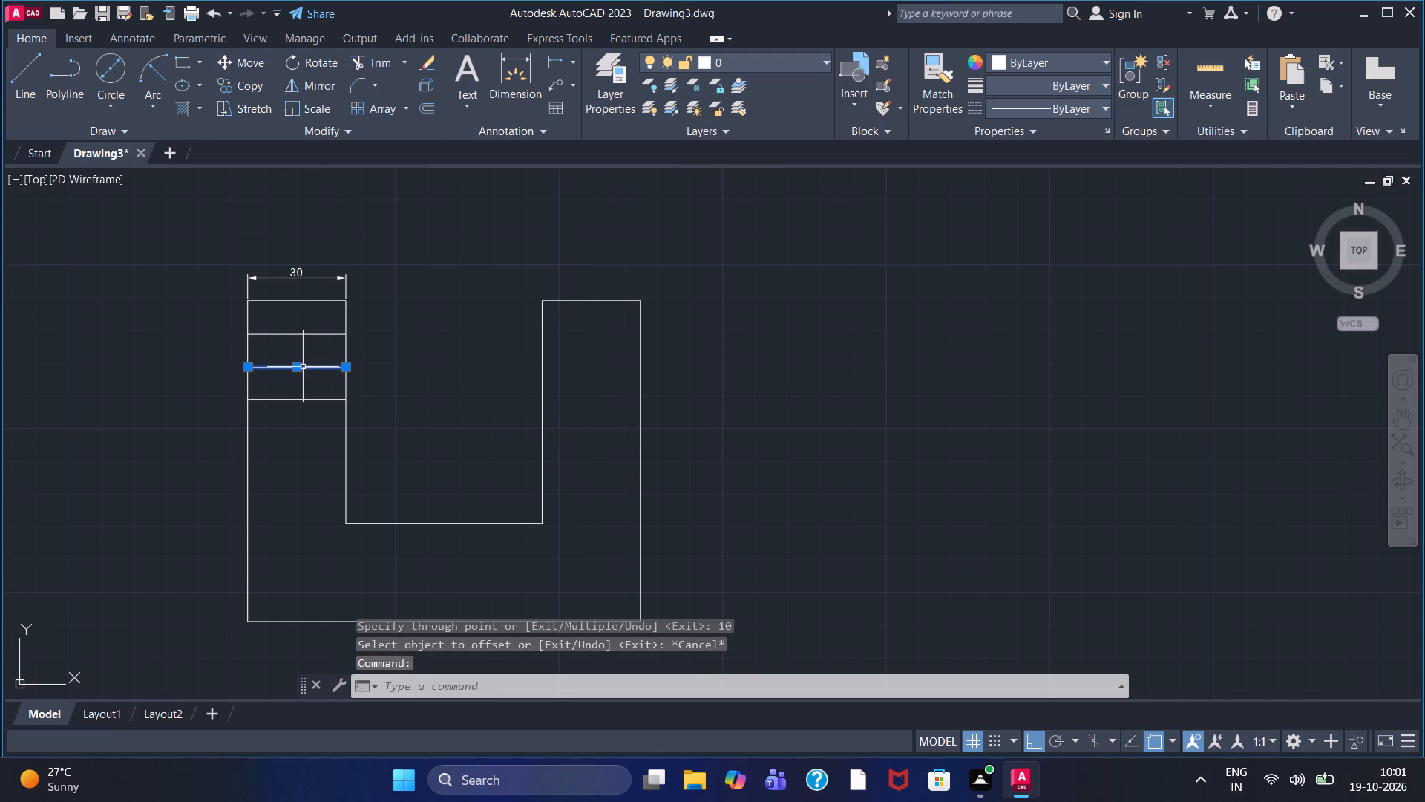
{"action": "left_click", "coordinate": [1006, 106]}
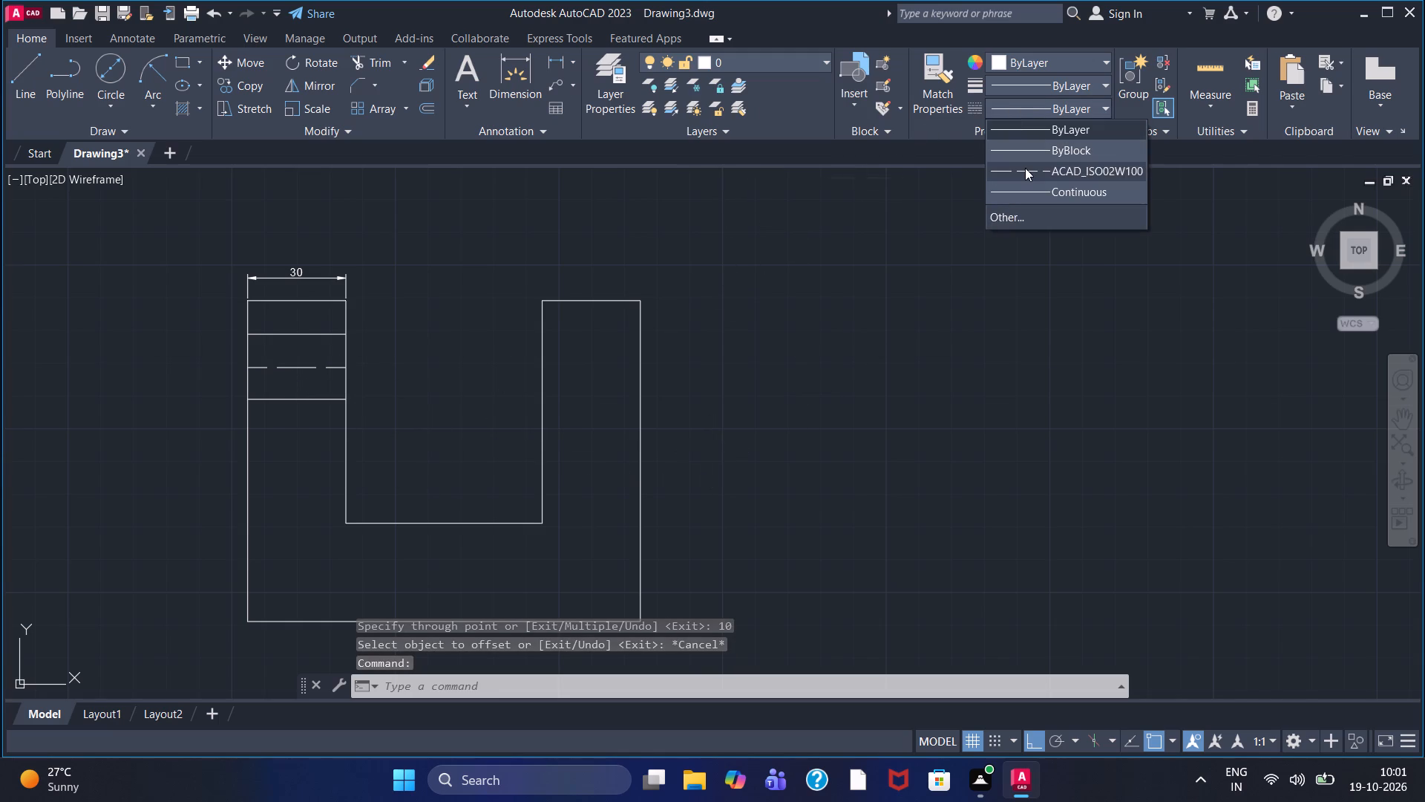
{"action": "left_click", "coordinate": [1025, 168]}
{"action": "key", "text": "Escape"}
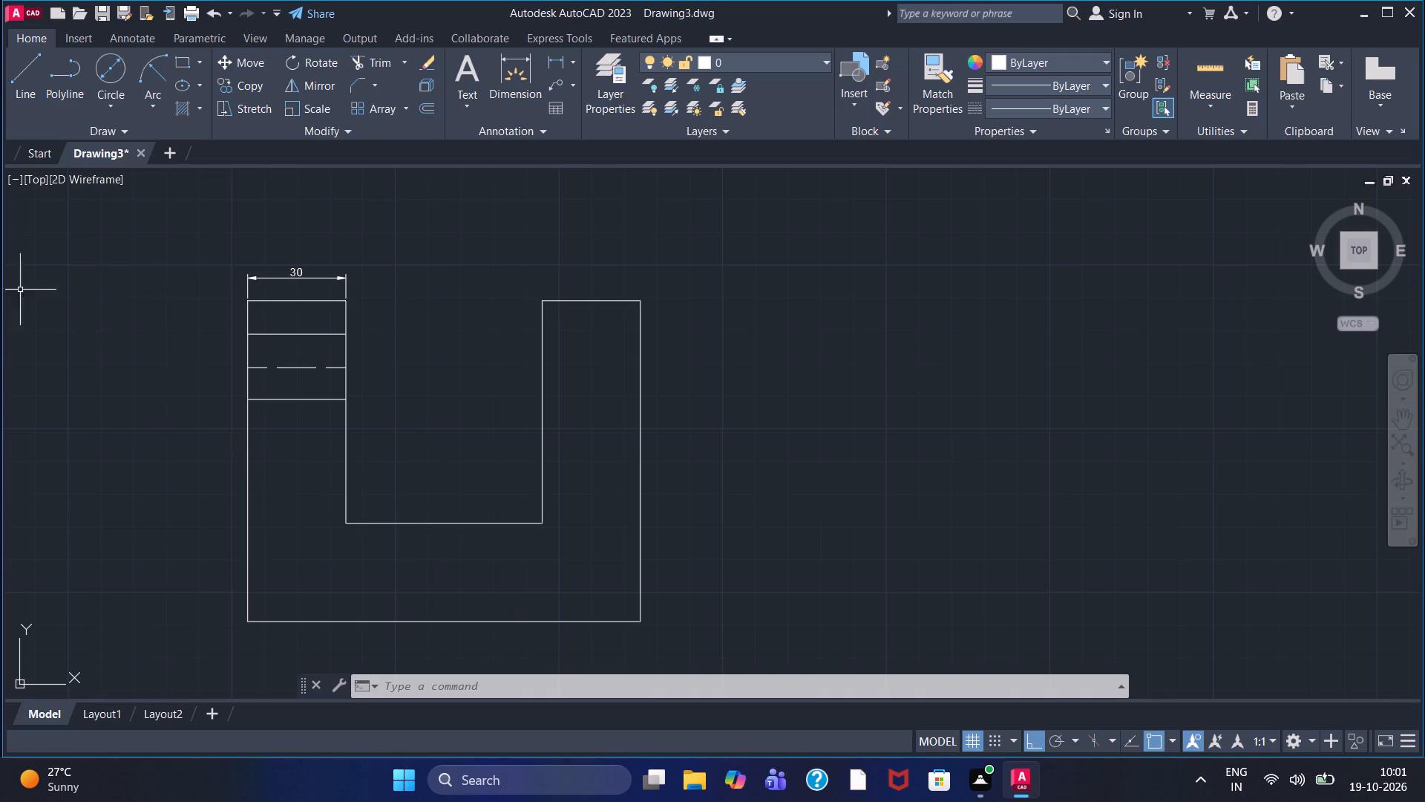
From the right arm's outer top corner, draw a line 30 units down and about 35 units left, past the arm's inner edge.
{"action": "left_click", "coordinate": [21, 95]}
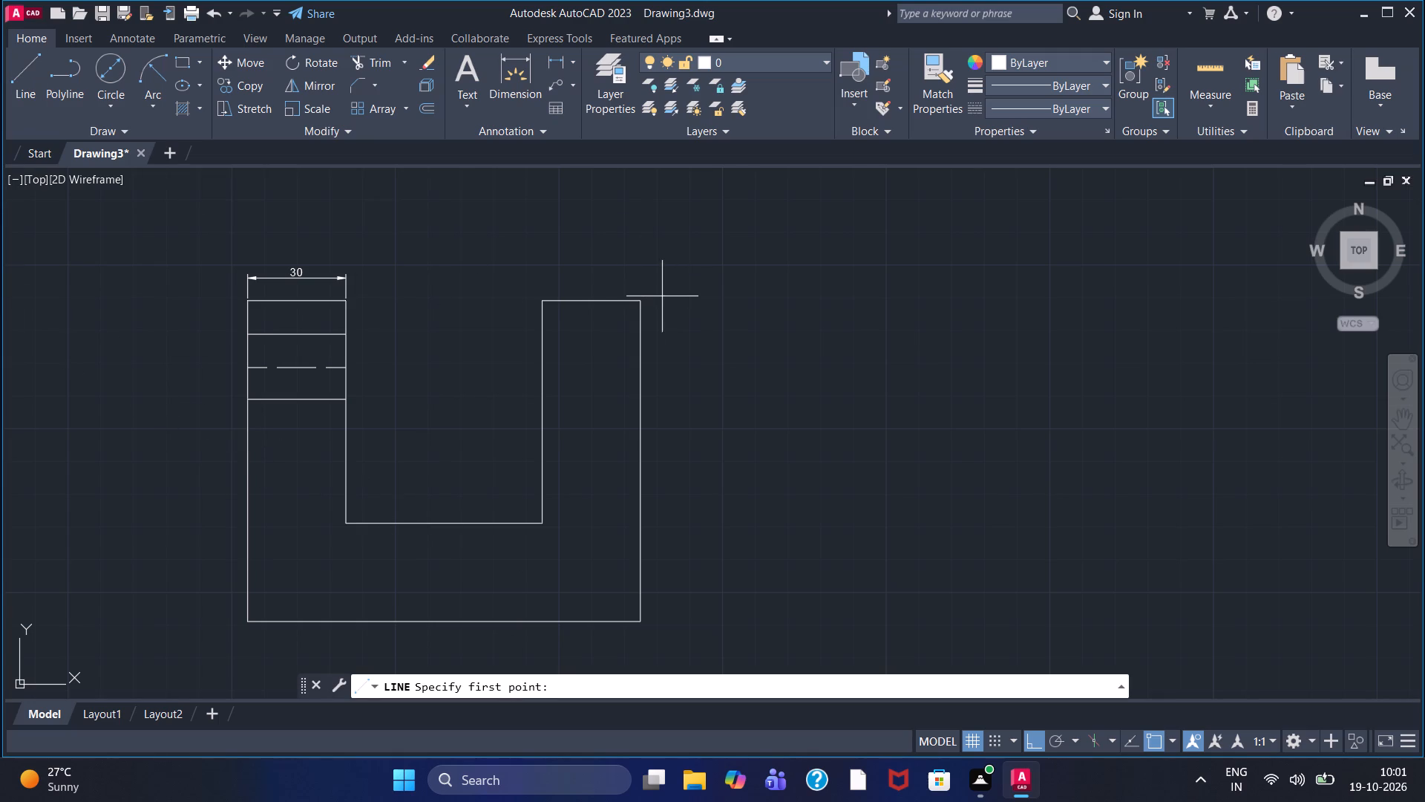
{"action": "left_click", "coordinate": [644, 304]}
{"action": "type", "text": "30"}
{"action": "key", "text": "Return"}
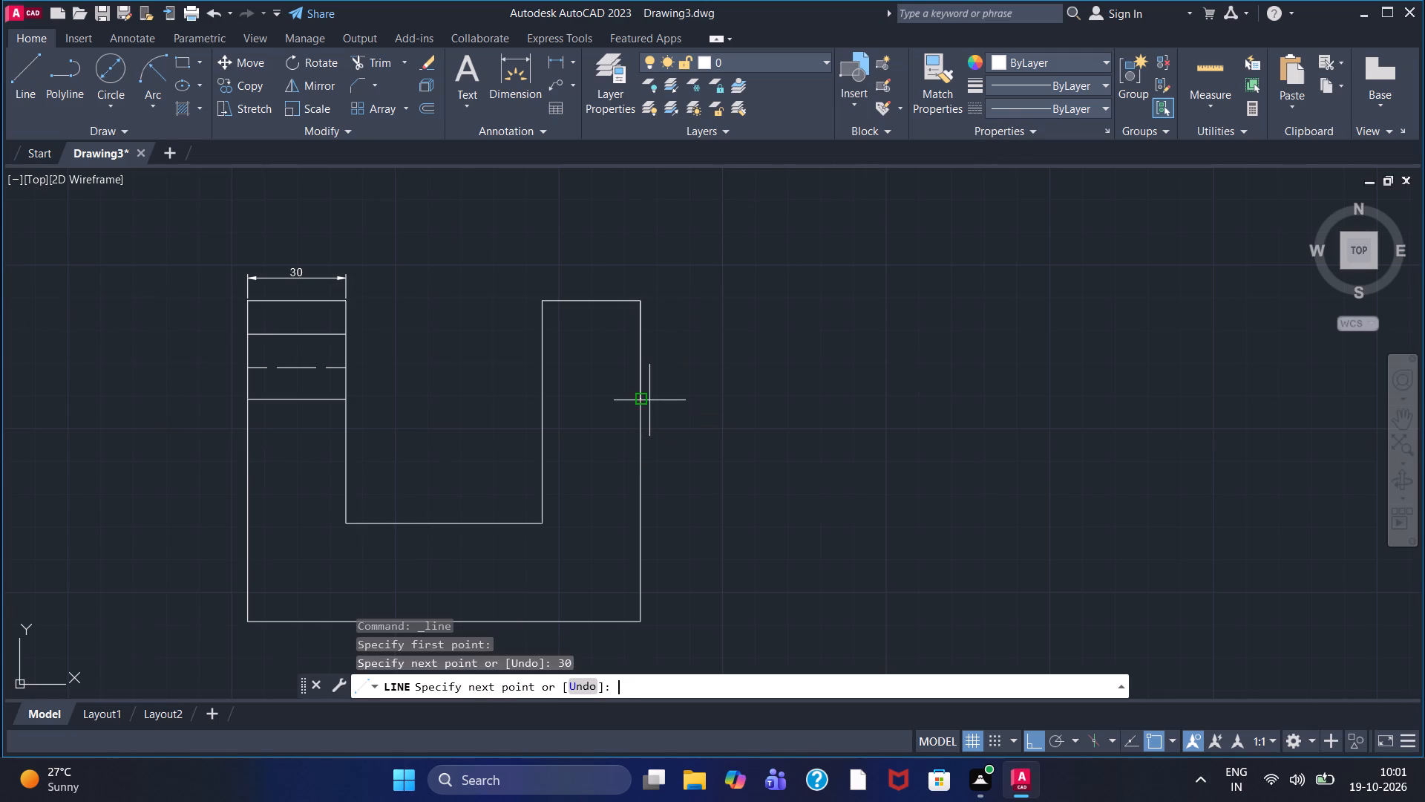
{"action": "left_click", "coordinate": [523, 394]}
{"action": "right_click", "coordinate": [517, 386]}
{"action": "left_click", "coordinate": [531, 389]}
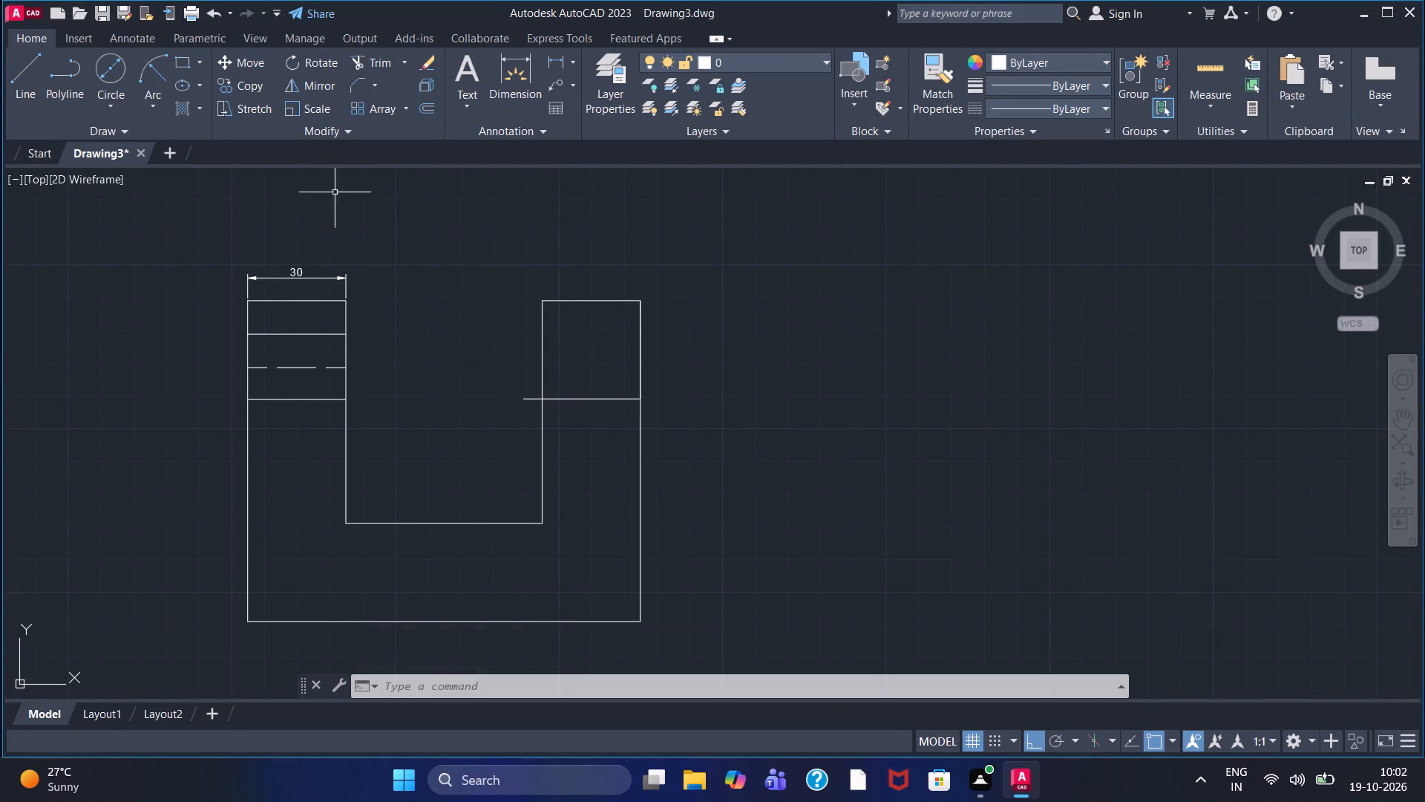
Offset the right arm's inner vertical edge 5 units into the arm using the Through option.
{"action": "left_click", "coordinate": [422, 115]}
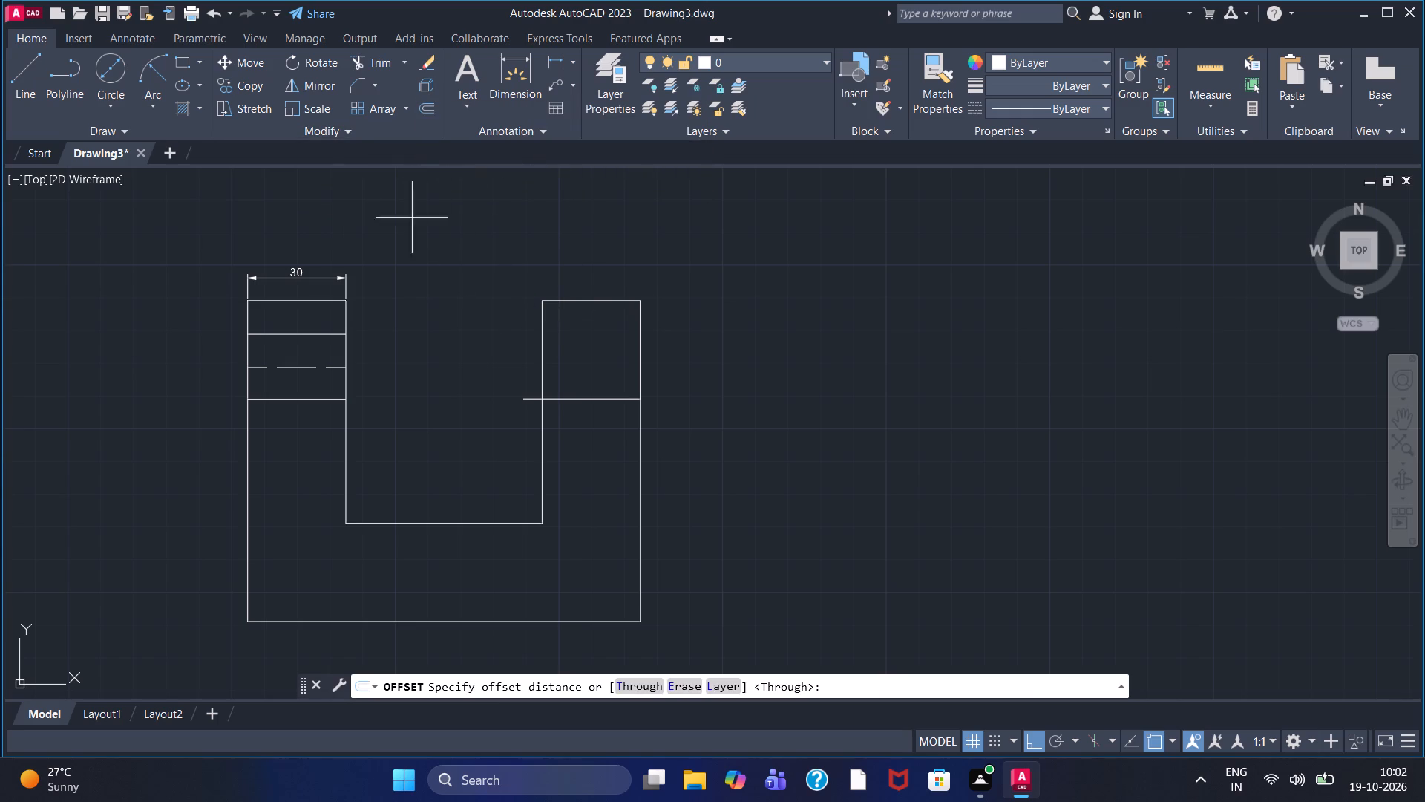
{"action": "left_click", "coordinate": [633, 683]}
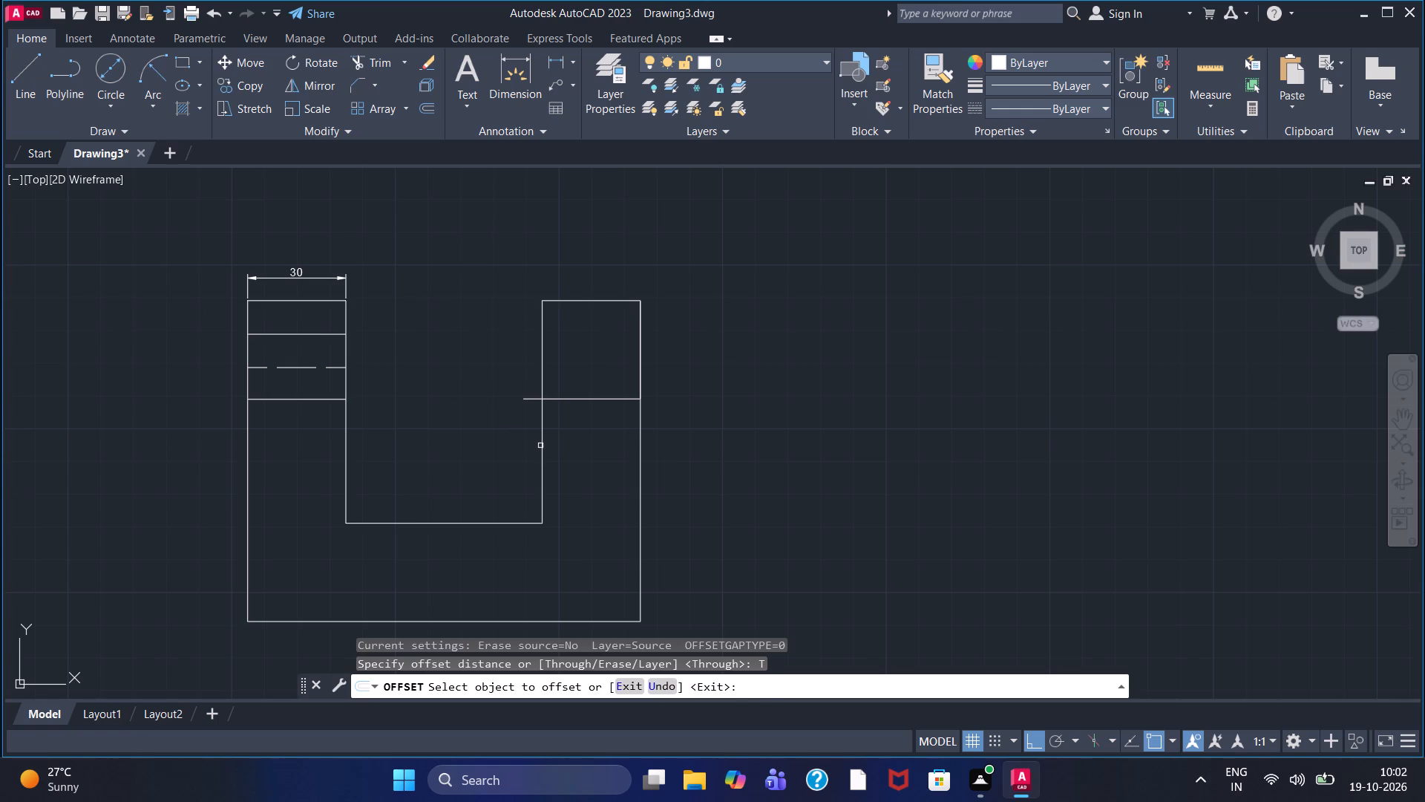
{"action": "left_click", "coordinate": [540, 446]}
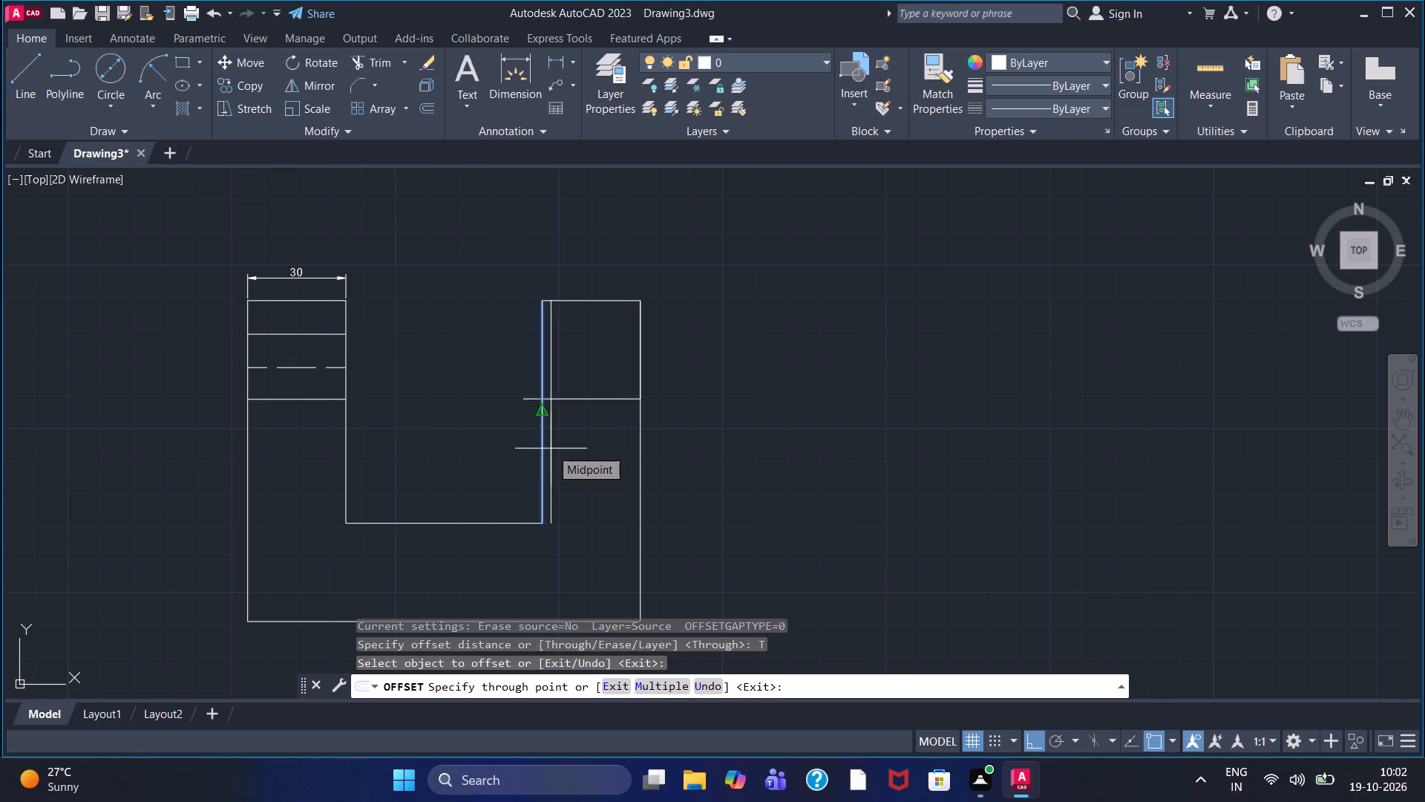
{"action": "key", "text": "5"}
{"action": "key", "text": "Return"}
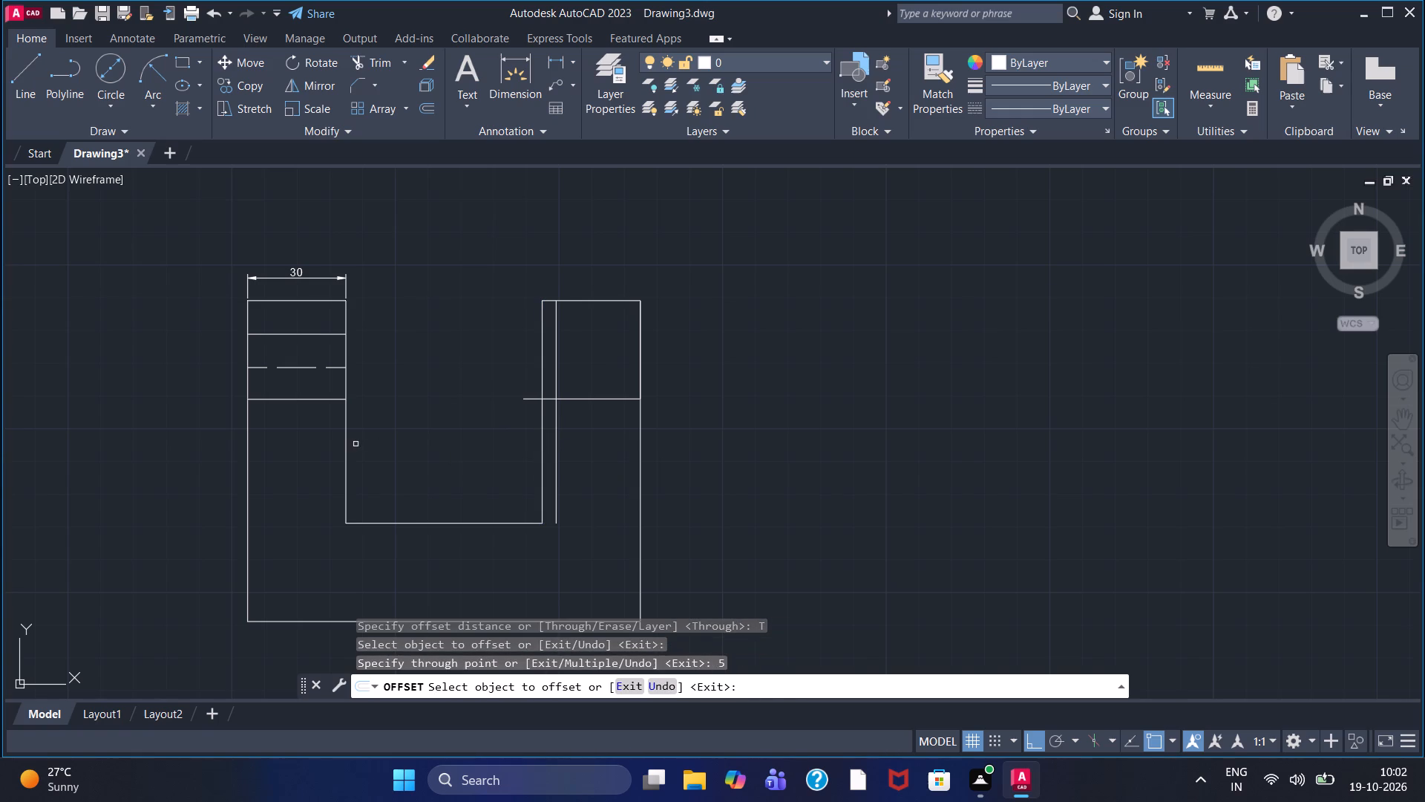
Offset the left arm's inner vertical edge into the arm and the slot's bottom edge downward, 5 units each.
{"action": "left_click", "coordinate": [347, 441]}
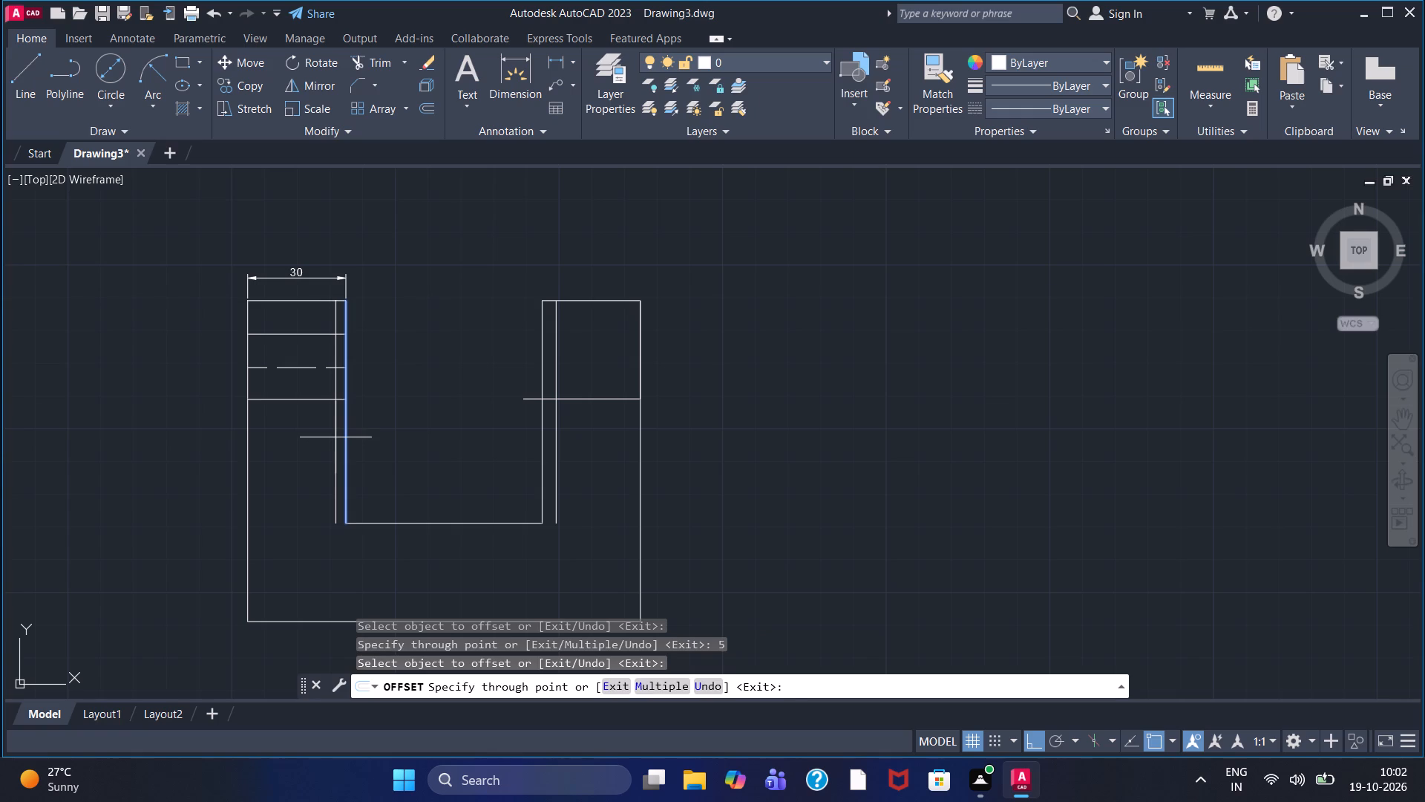
{"action": "key", "text": "5"}
{"action": "key", "text": "Return"}
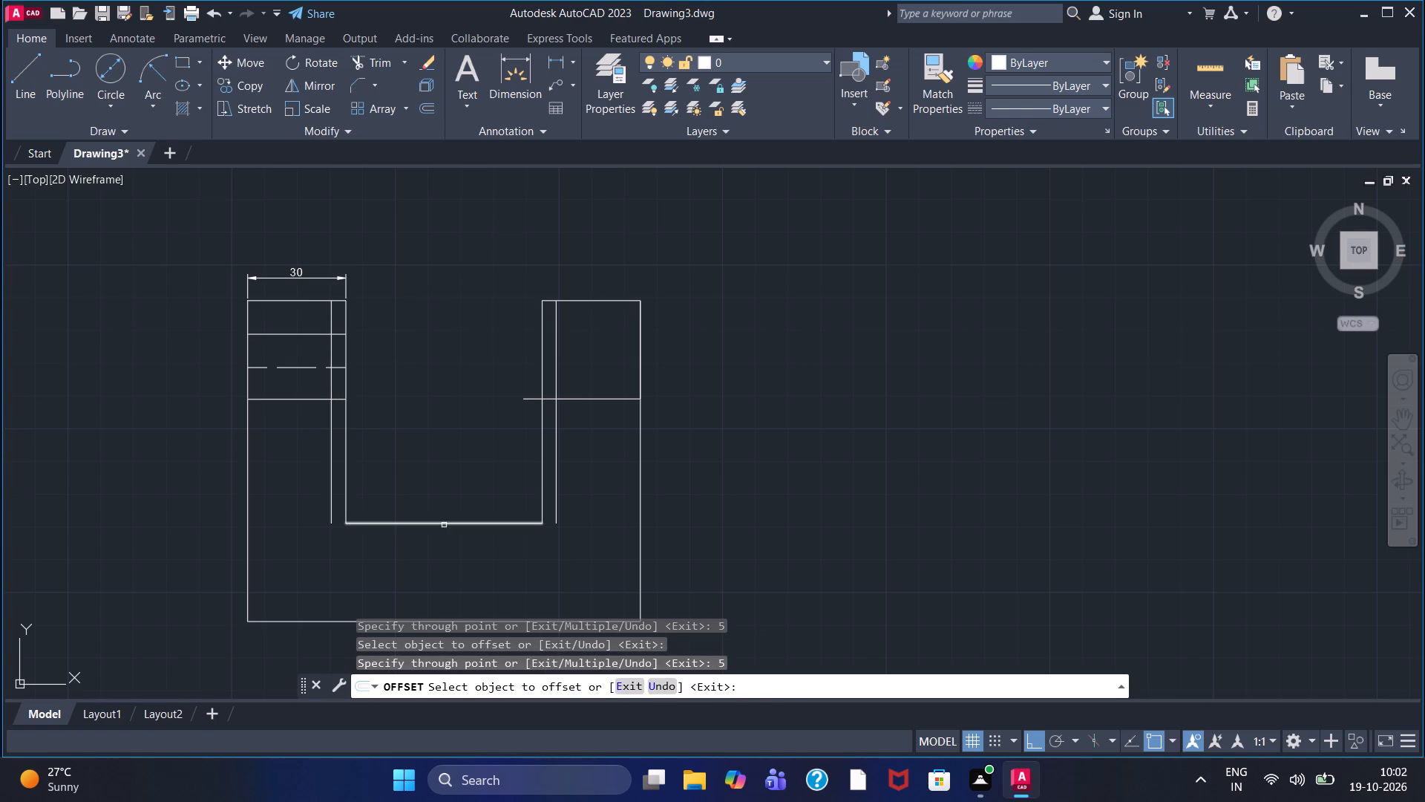
{"action": "double_click", "coordinate": [444, 525]}
{"action": "key", "text": "5"}
{"action": "key", "text": "Return"}
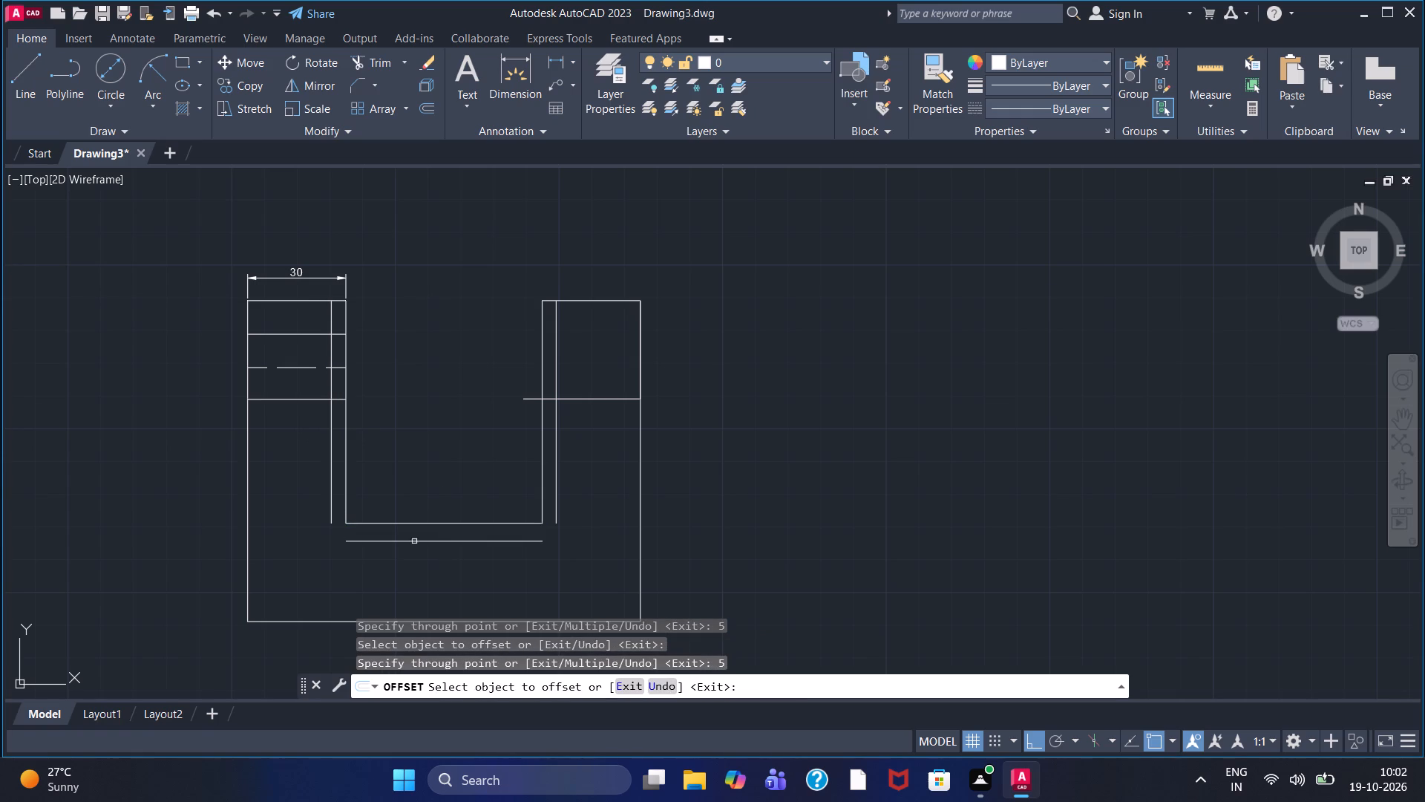
Draw vertical lines down from the lower ends of both arms' inner offset lines, past the slot's lower offset line, the left one about 12 units.
{"action": "left_click", "coordinate": [28, 90]}
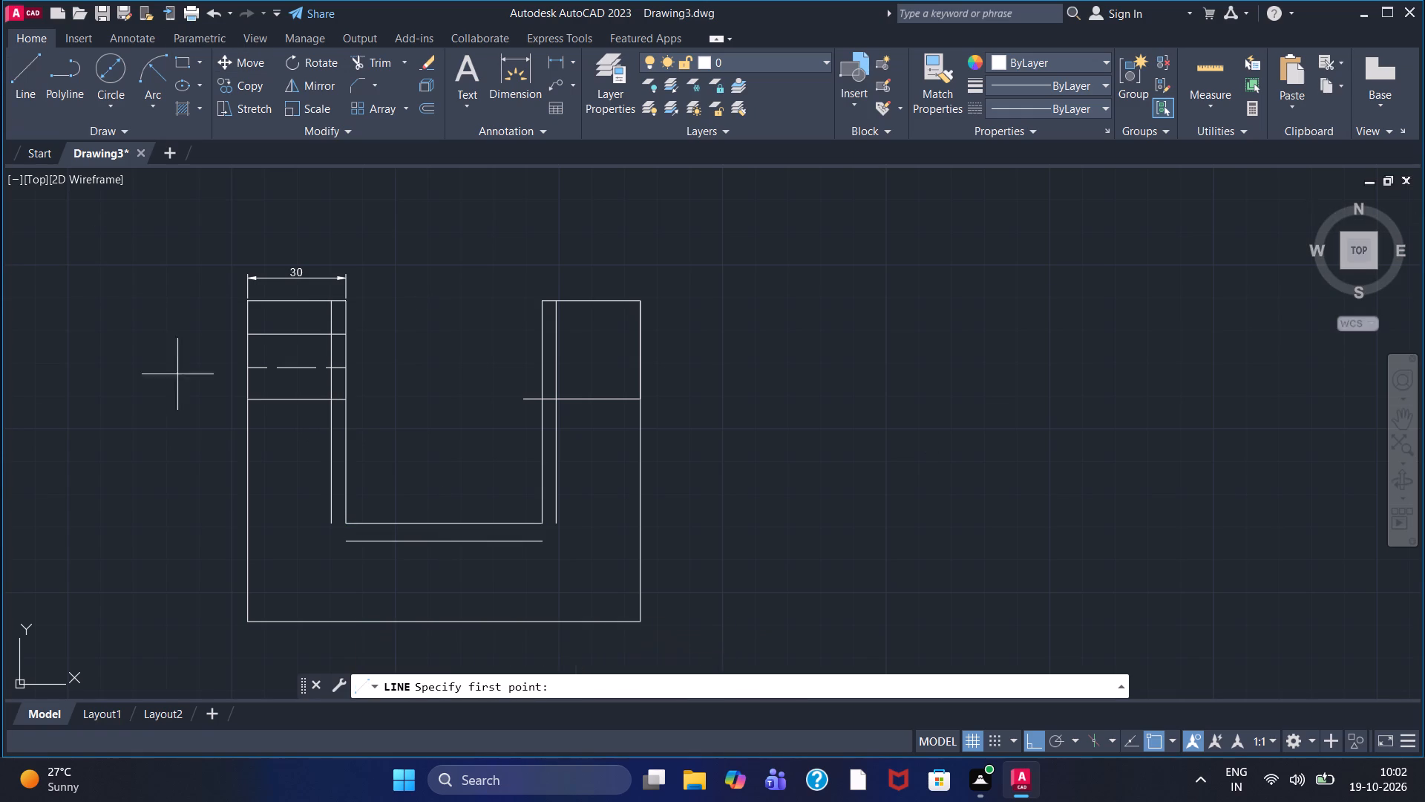
{"action": "left_click", "coordinate": [328, 525]}
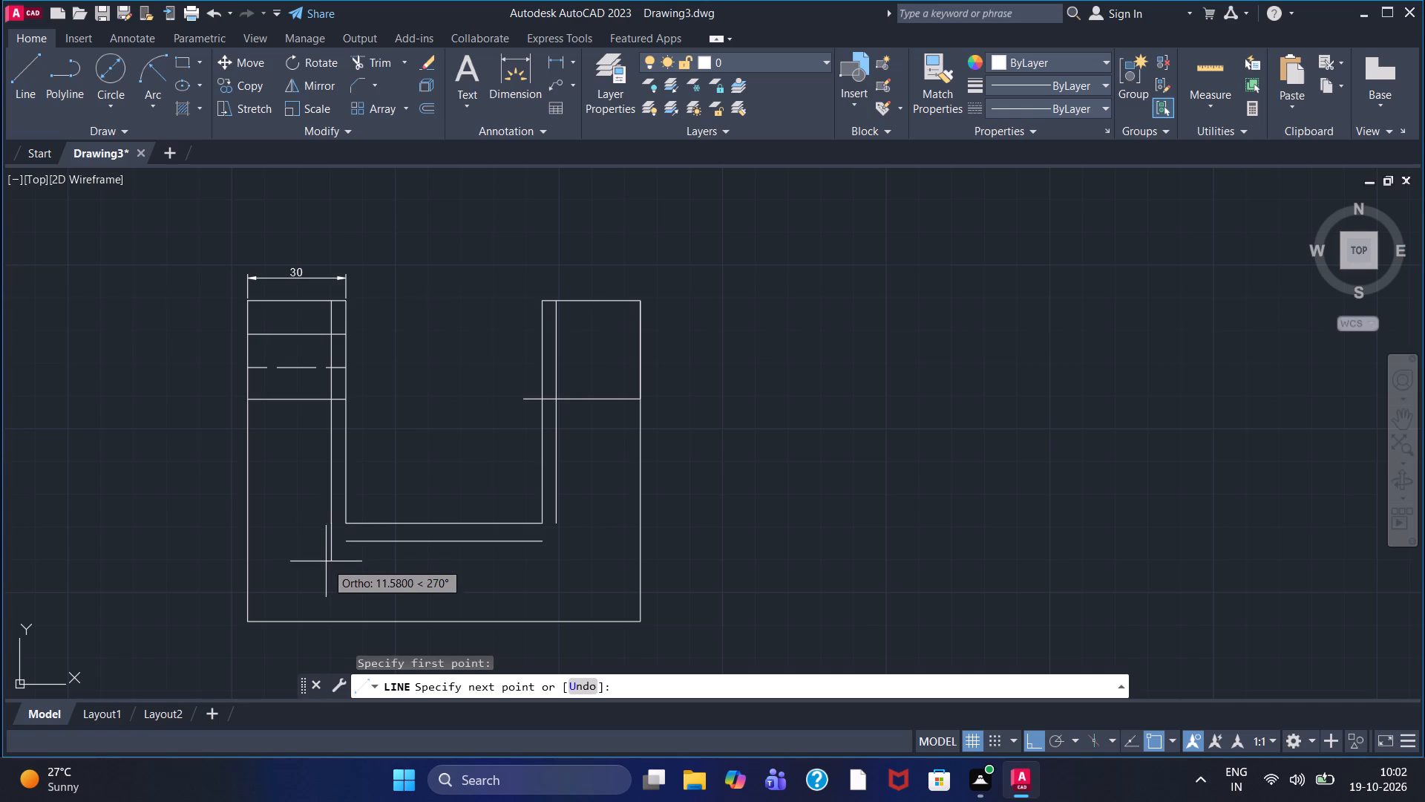
{"action": "left_click", "coordinate": [326, 564]}
{"action": "right_click", "coordinate": [326, 564]}
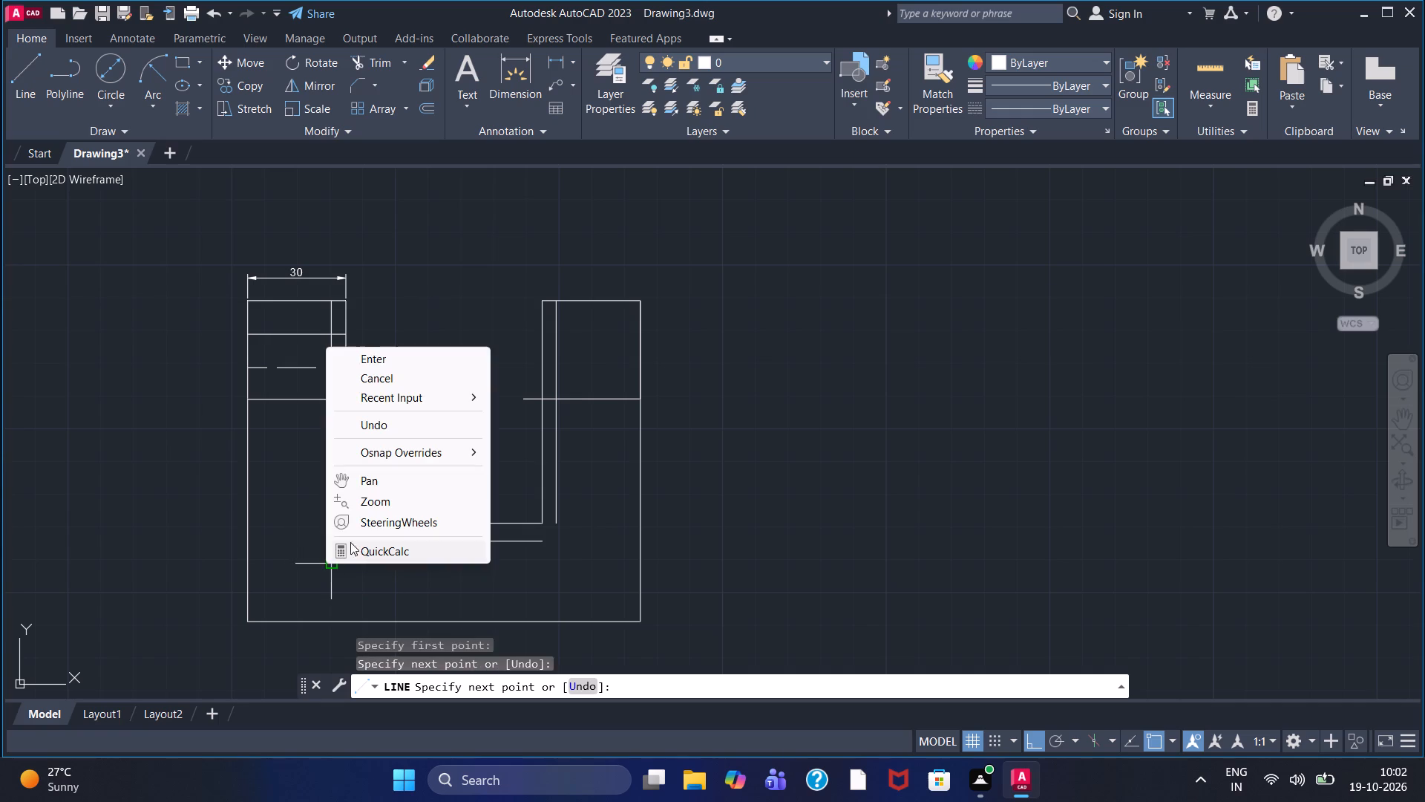
{"action": "left_click", "coordinate": [381, 358]}
{"action": "double_click", "coordinate": [16, 91]}
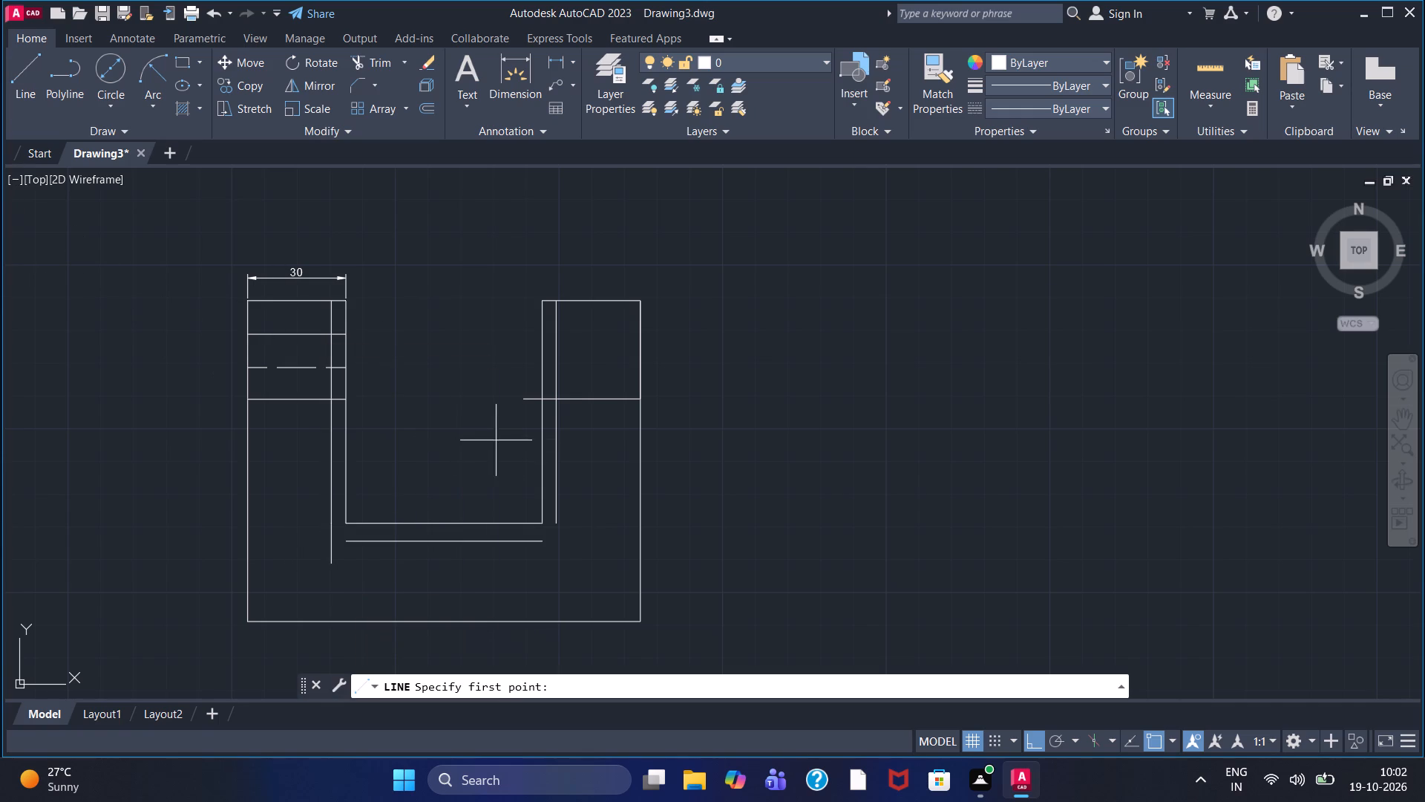
{"action": "left_click_drag", "start_coordinate": [559, 526], "coordinate": [555, 534]}
{"action": "left_click", "coordinate": [547, 570]}
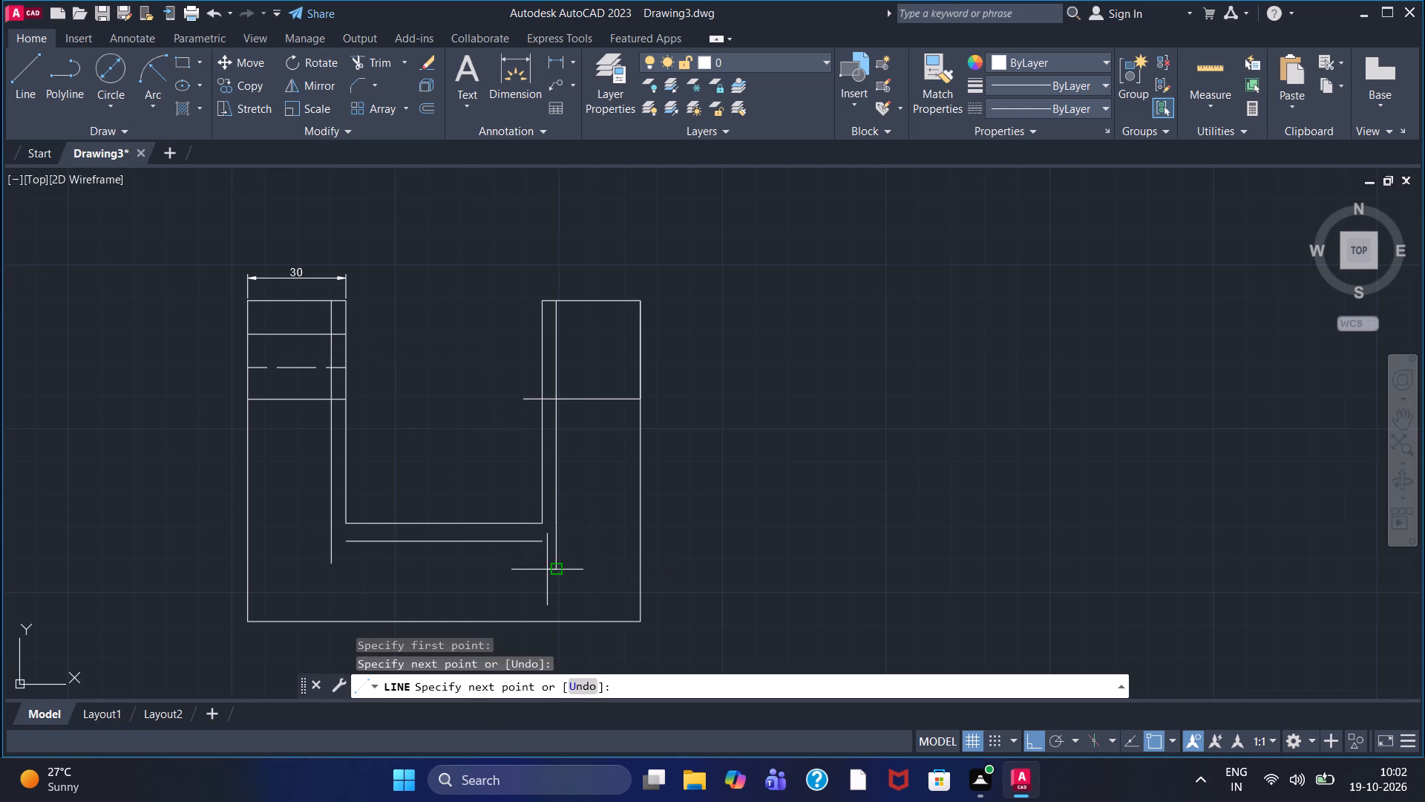
{"action": "right_click", "coordinate": [547, 570]}
{"action": "left_click", "coordinate": [572, 365]}
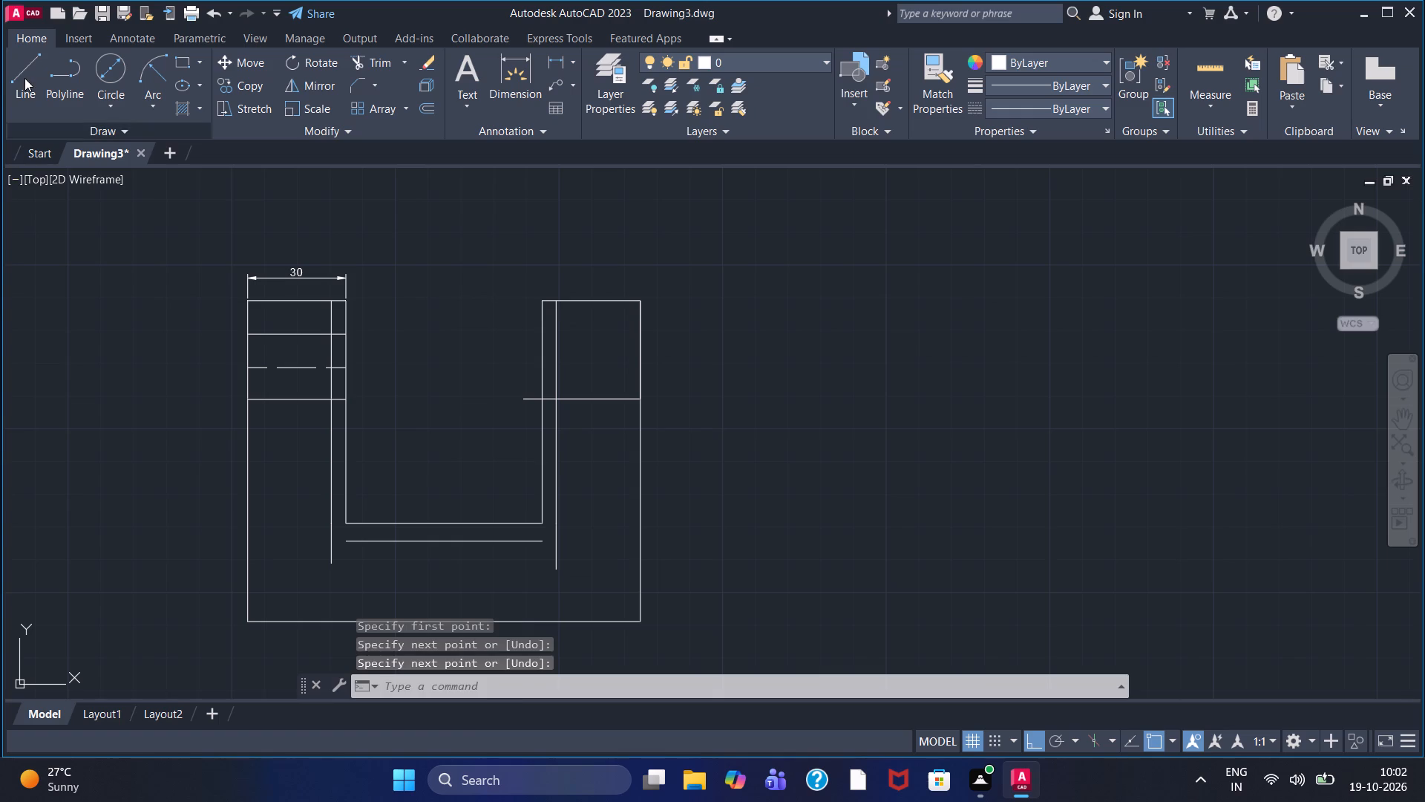
Draw horizontal lines outward from both ends of the slot's lower offset line, crossing the vertical offset lines, the left one about 11 units.
{"action": "left_click", "coordinate": [24, 78]}
{"action": "left_click", "coordinate": [347, 545]}
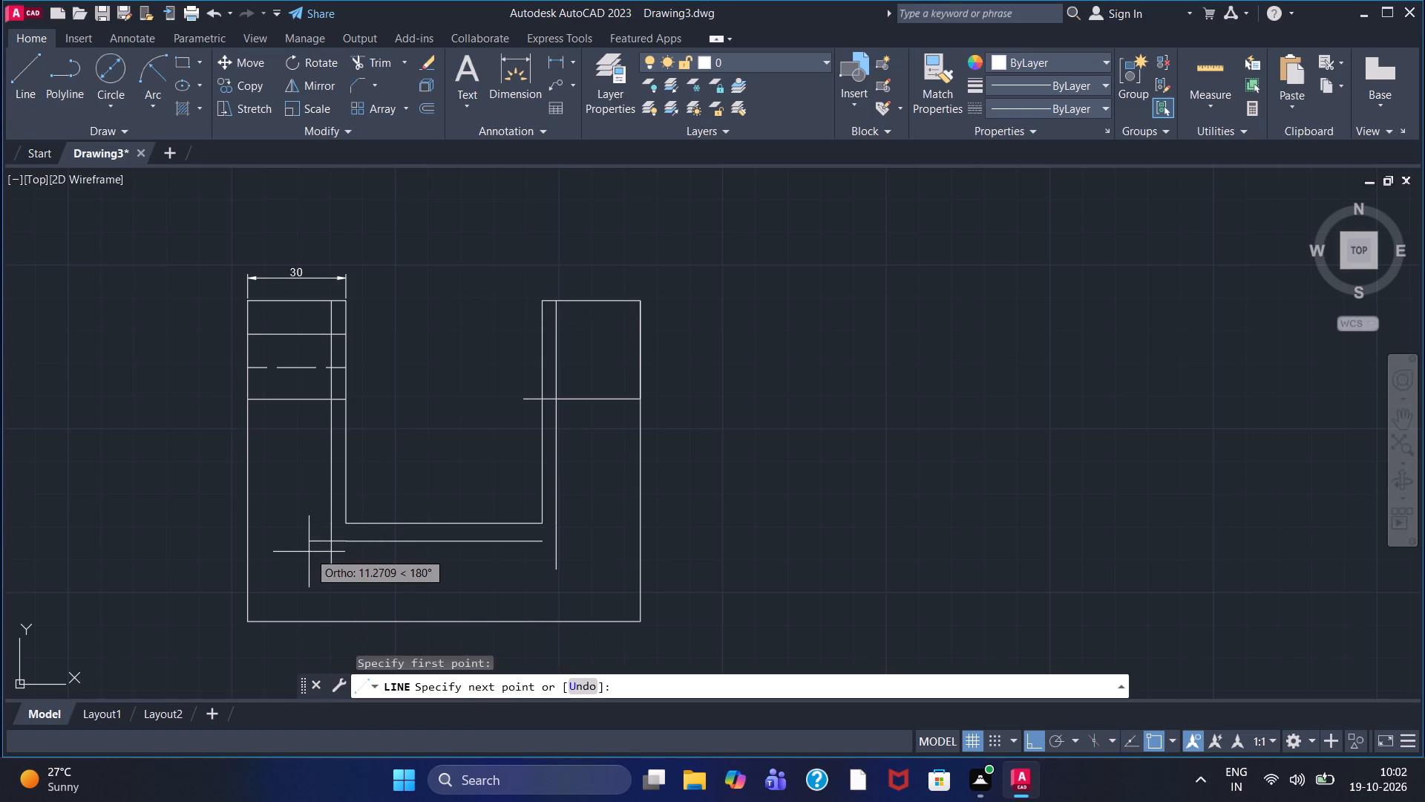
{"action": "left_click", "coordinate": [309, 552]}
{"action": "right_click", "coordinate": [309, 552]}
{"action": "left_click", "coordinate": [344, 345]}
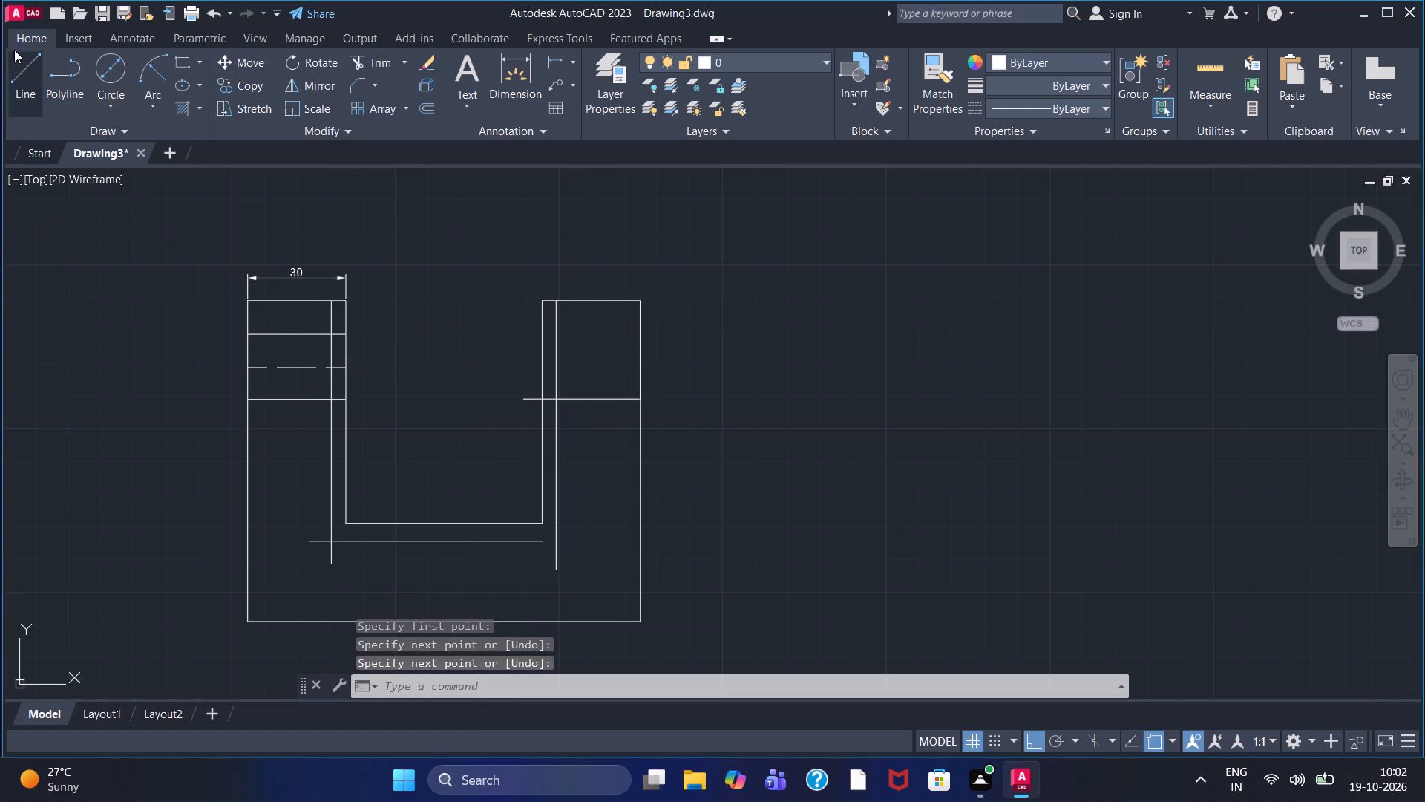
{"action": "left_click", "coordinate": [15, 51]}
{"action": "left_click", "coordinate": [540, 547]}
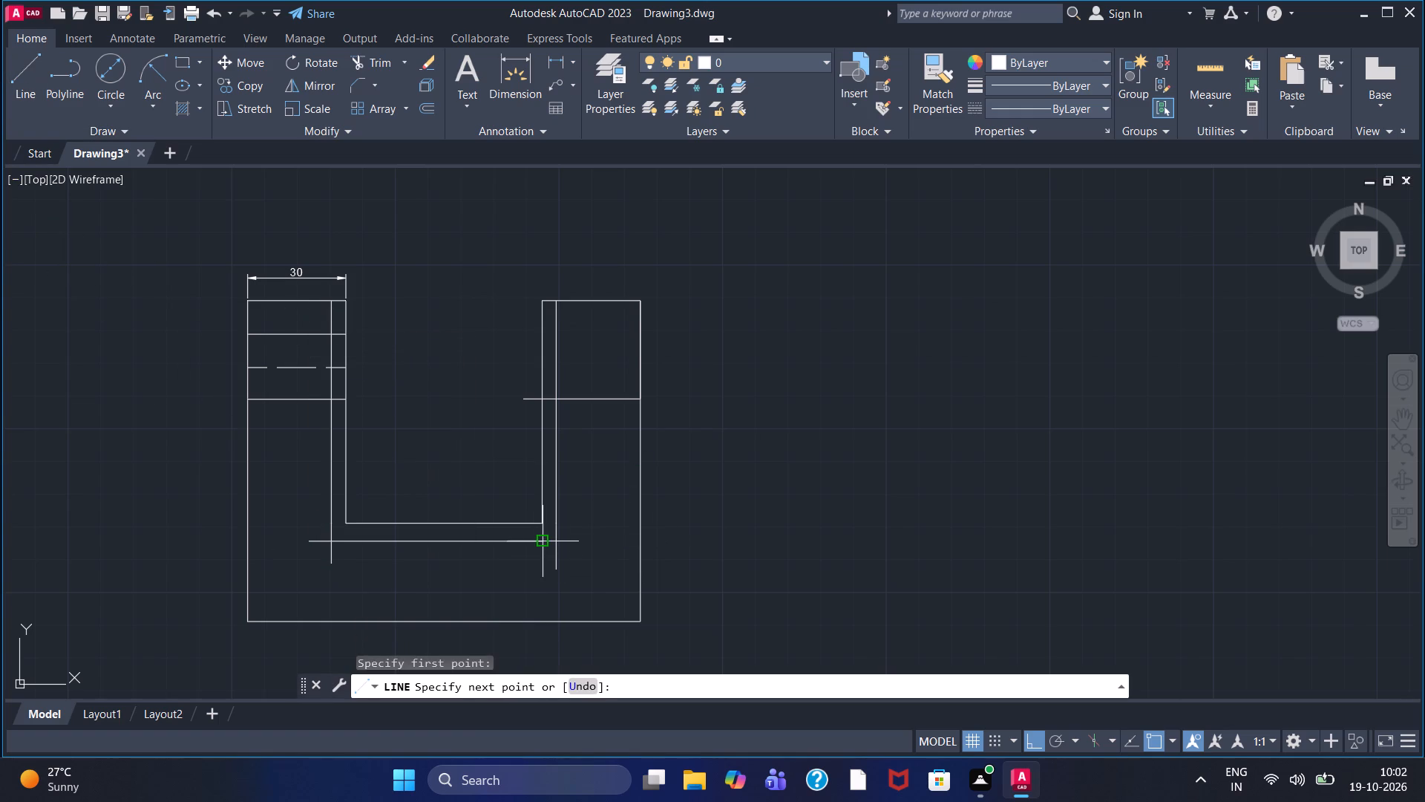
{"action": "left_click", "coordinate": [603, 542]}
{"action": "right_click", "coordinate": [603, 541]}
{"action": "left_click", "coordinate": [659, 337]}
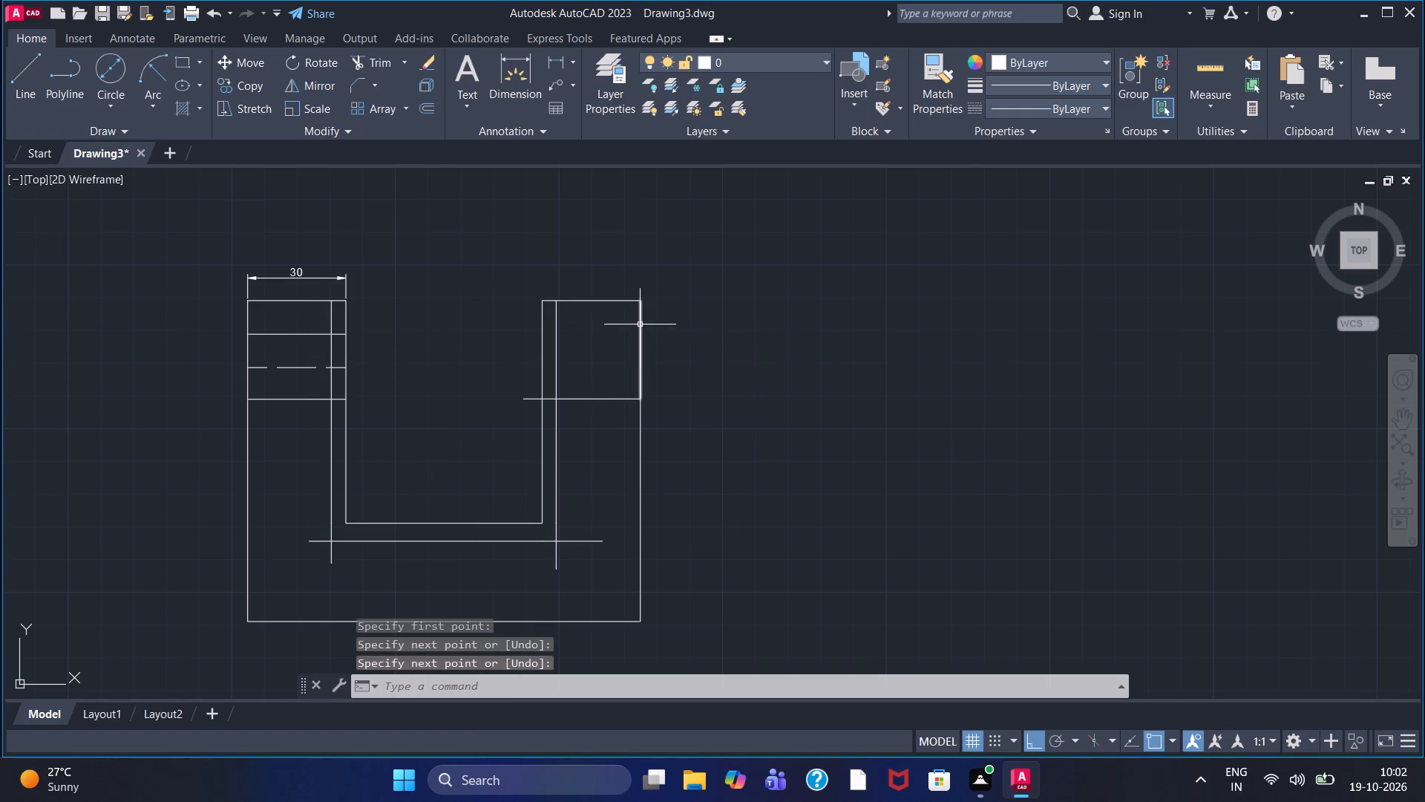
Trim the overhanging line ends at both lower corners of the offset U-shaped outline.
{"action": "left_click", "coordinate": [384, 55]}
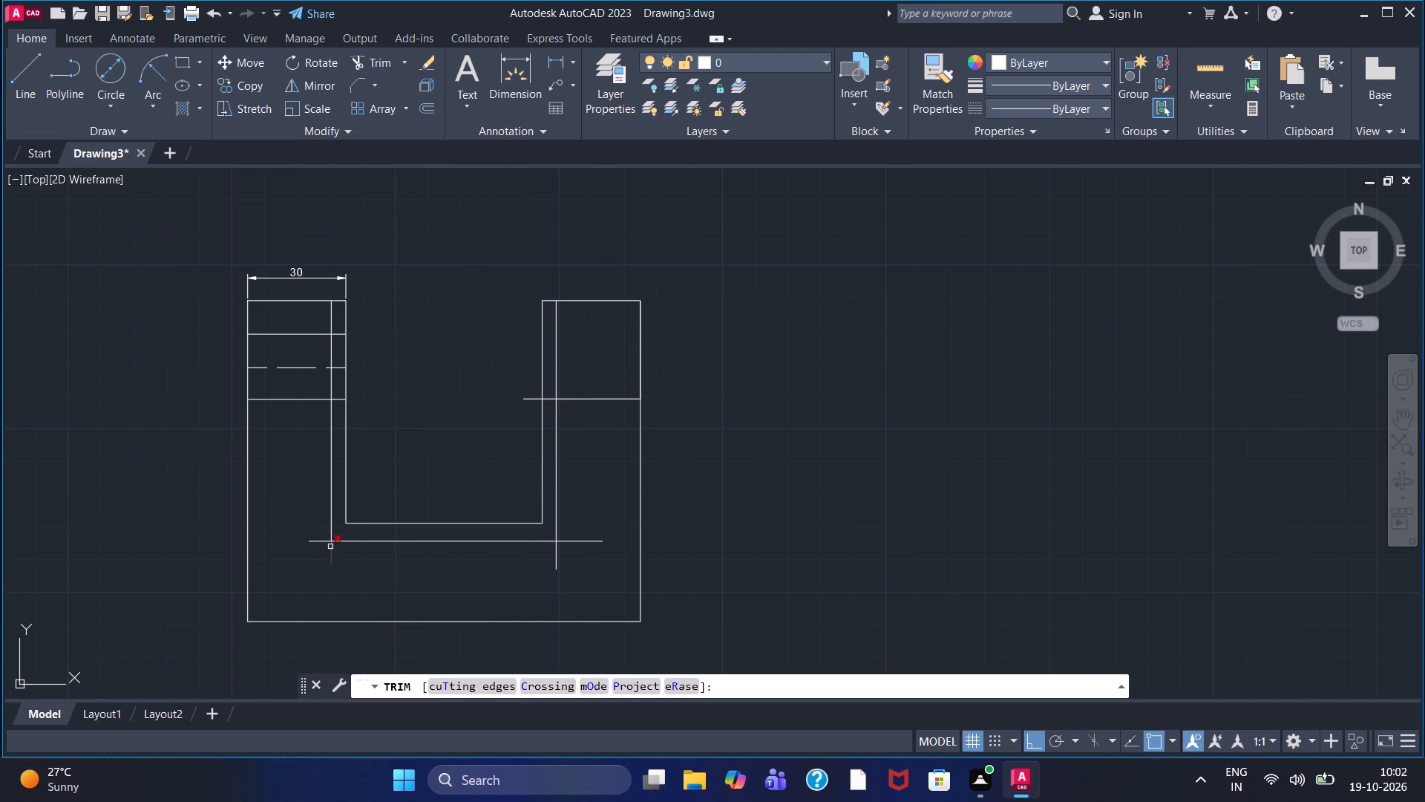
{"action": "left_click", "coordinate": [322, 543]}
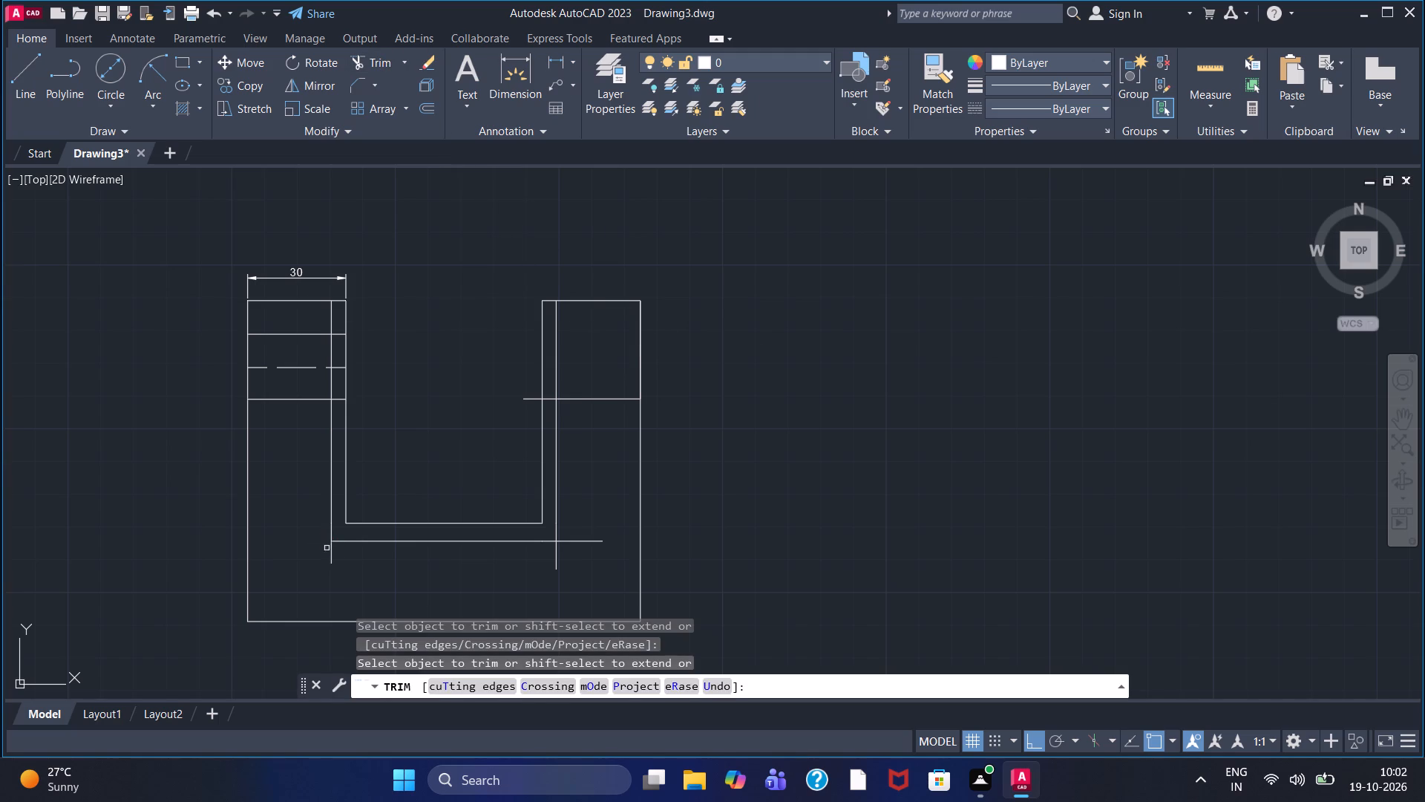
{"action": "left_click", "coordinate": [330, 552]}
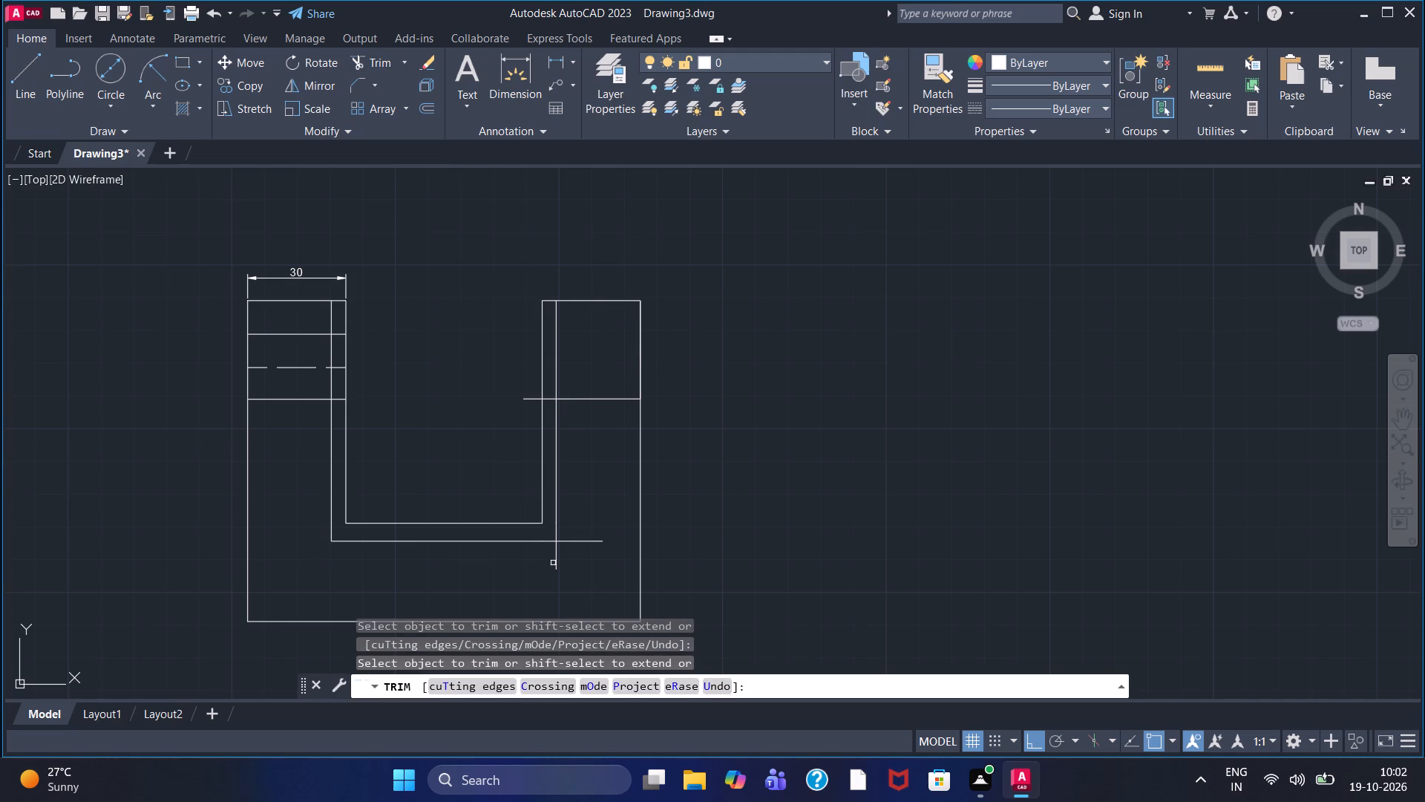
{"action": "left_click", "coordinate": [553, 563]}
{"action": "left_click", "coordinate": [559, 560]}
{"action": "left_click_drag", "start_coordinate": [569, 555], "coordinate": [577, 516]}
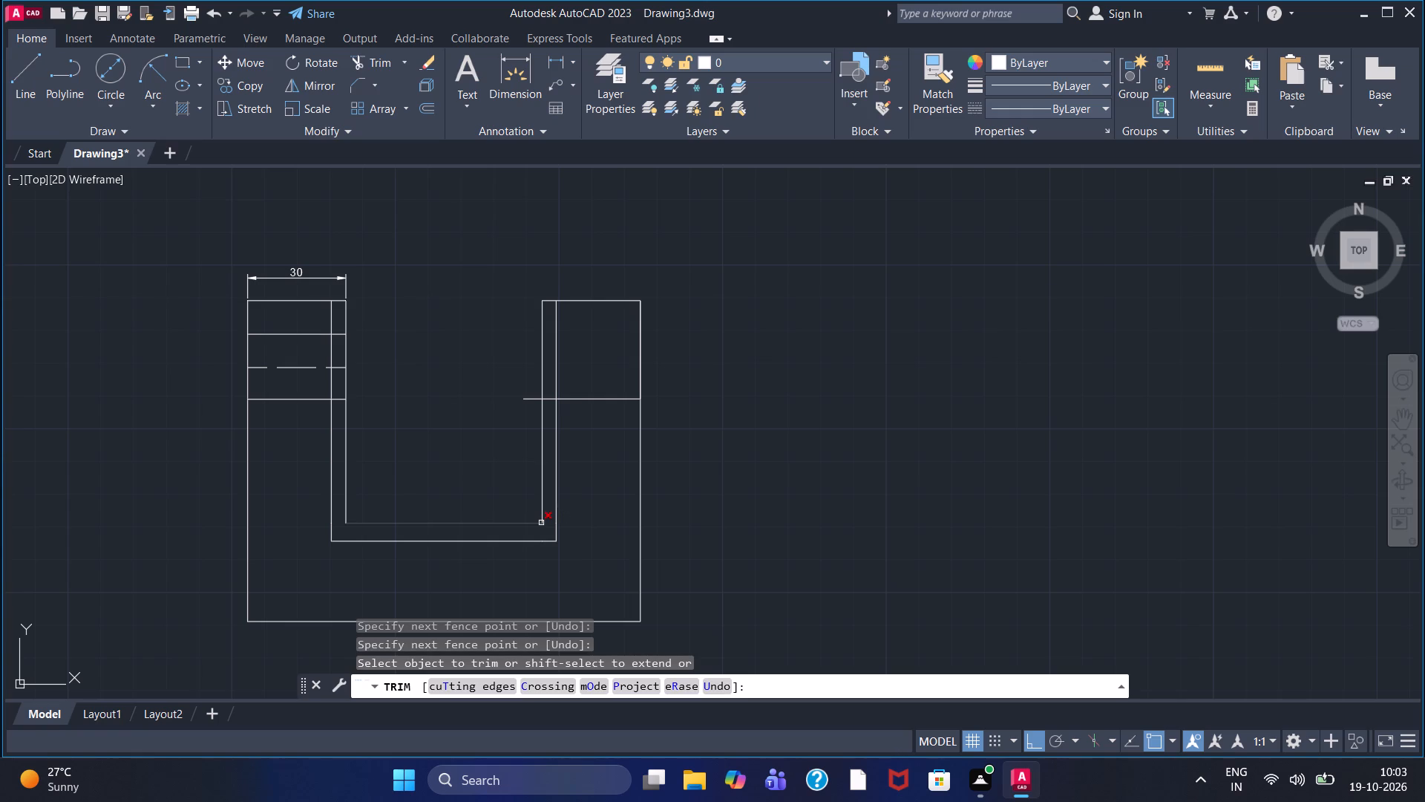
Trim the right arm's top edge beyond the offset line and its outer edge above the horizontal line.
{"action": "left_click", "coordinate": [596, 301]}
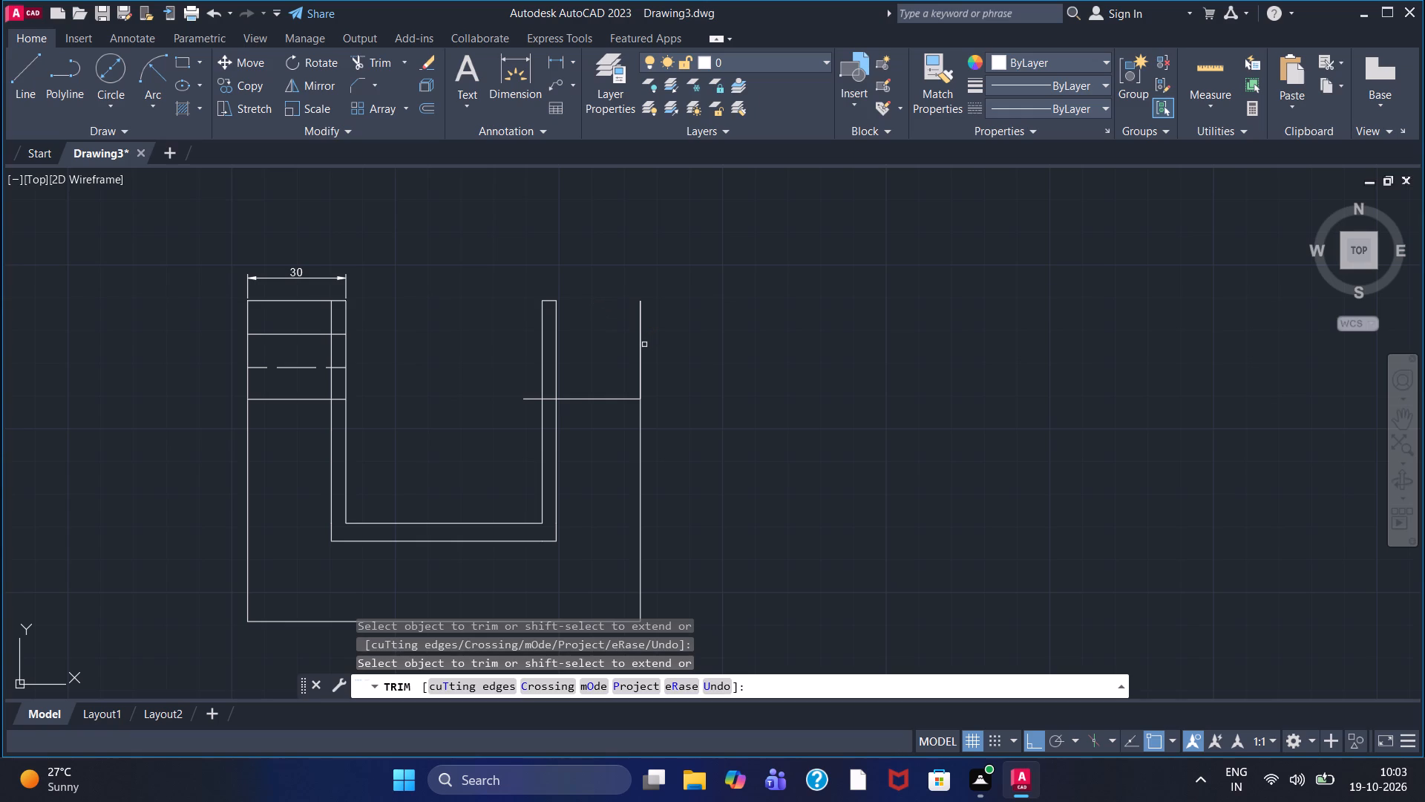
{"action": "left_click", "coordinate": [642, 345]}
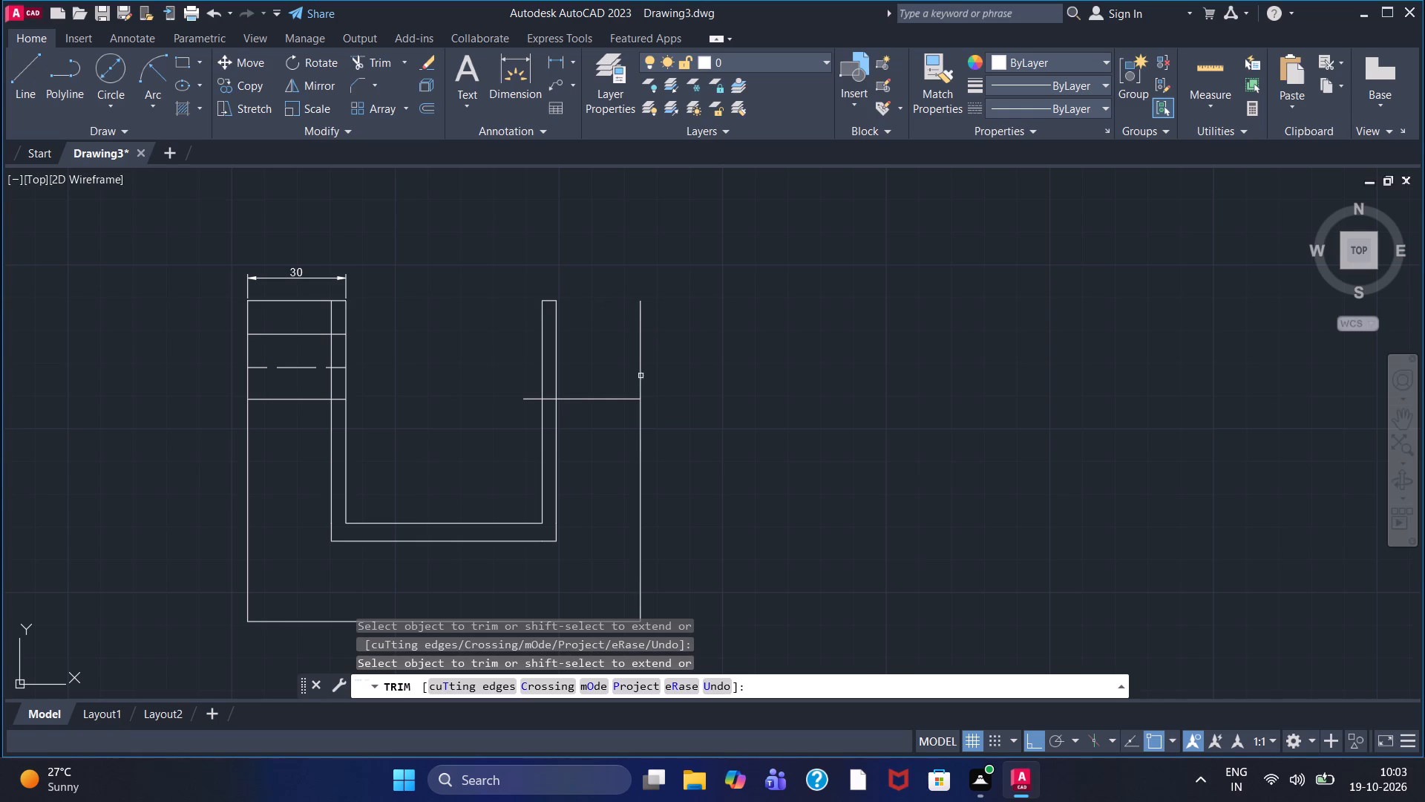
{"action": "left_click", "coordinate": [640, 365]}
With Ortho off, draw a diagonal line from the top of the right arm's offset line to the shortened outer edge's top corner.
{"action": "left_click", "coordinate": [21, 59]}
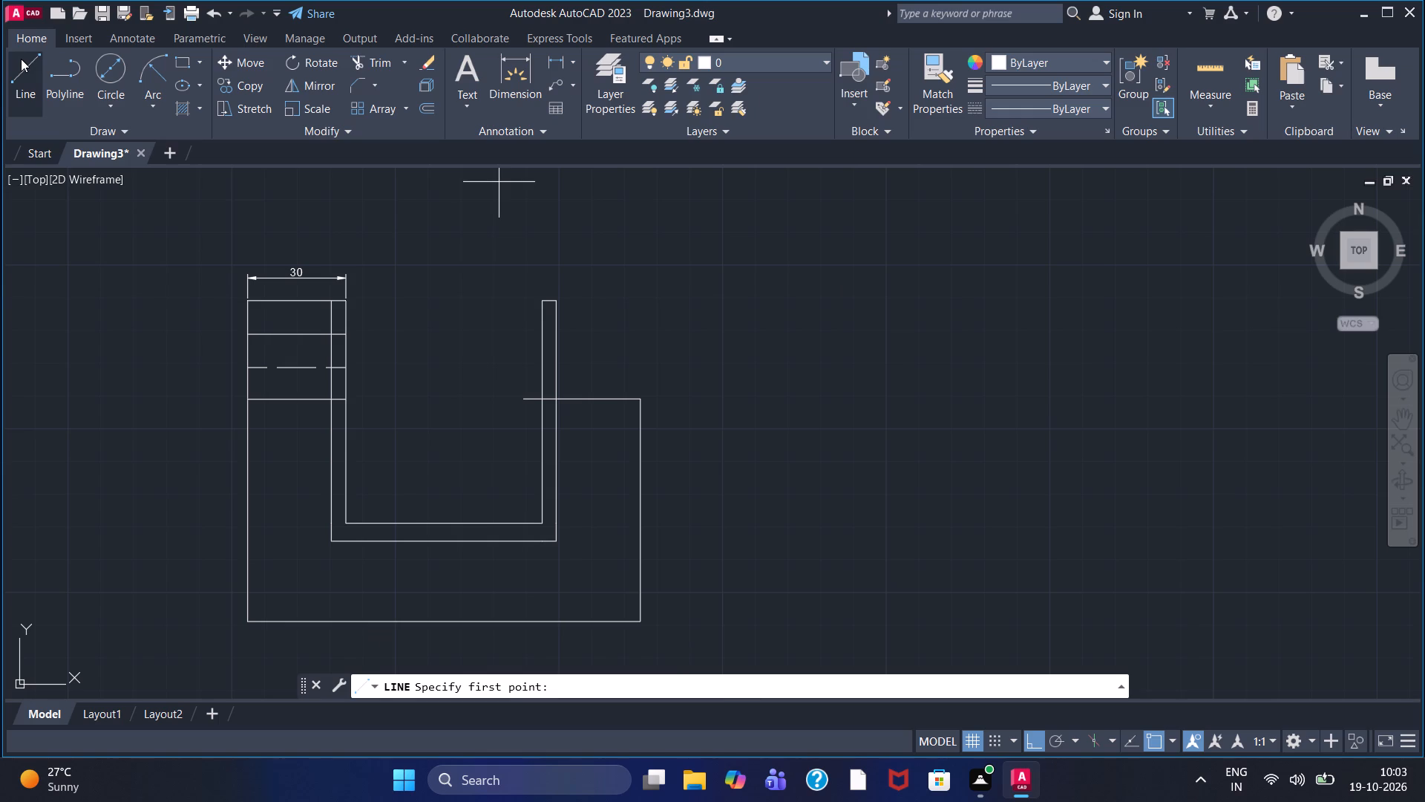
{"action": "key", "text": "F8"}
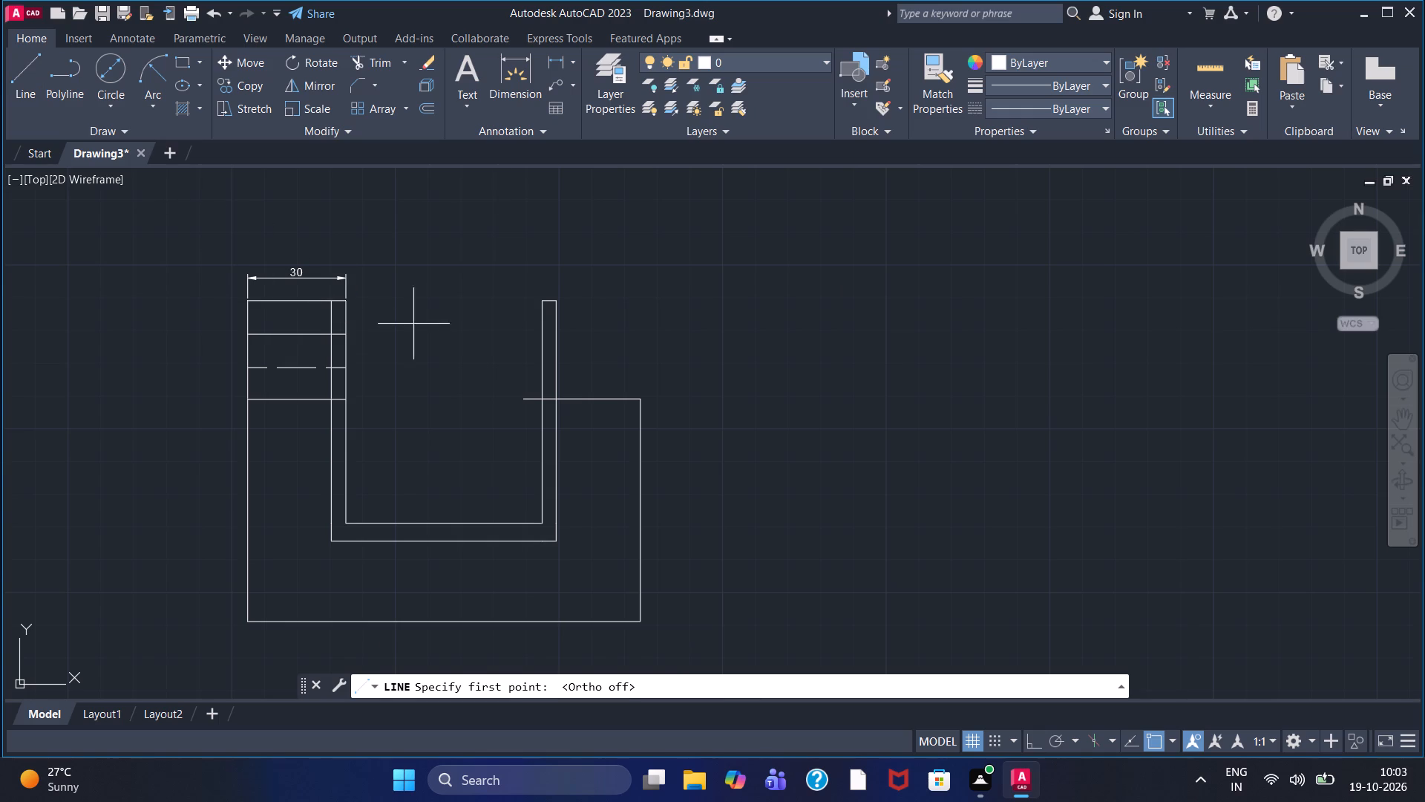
{"action": "left_click", "coordinate": [554, 307]}
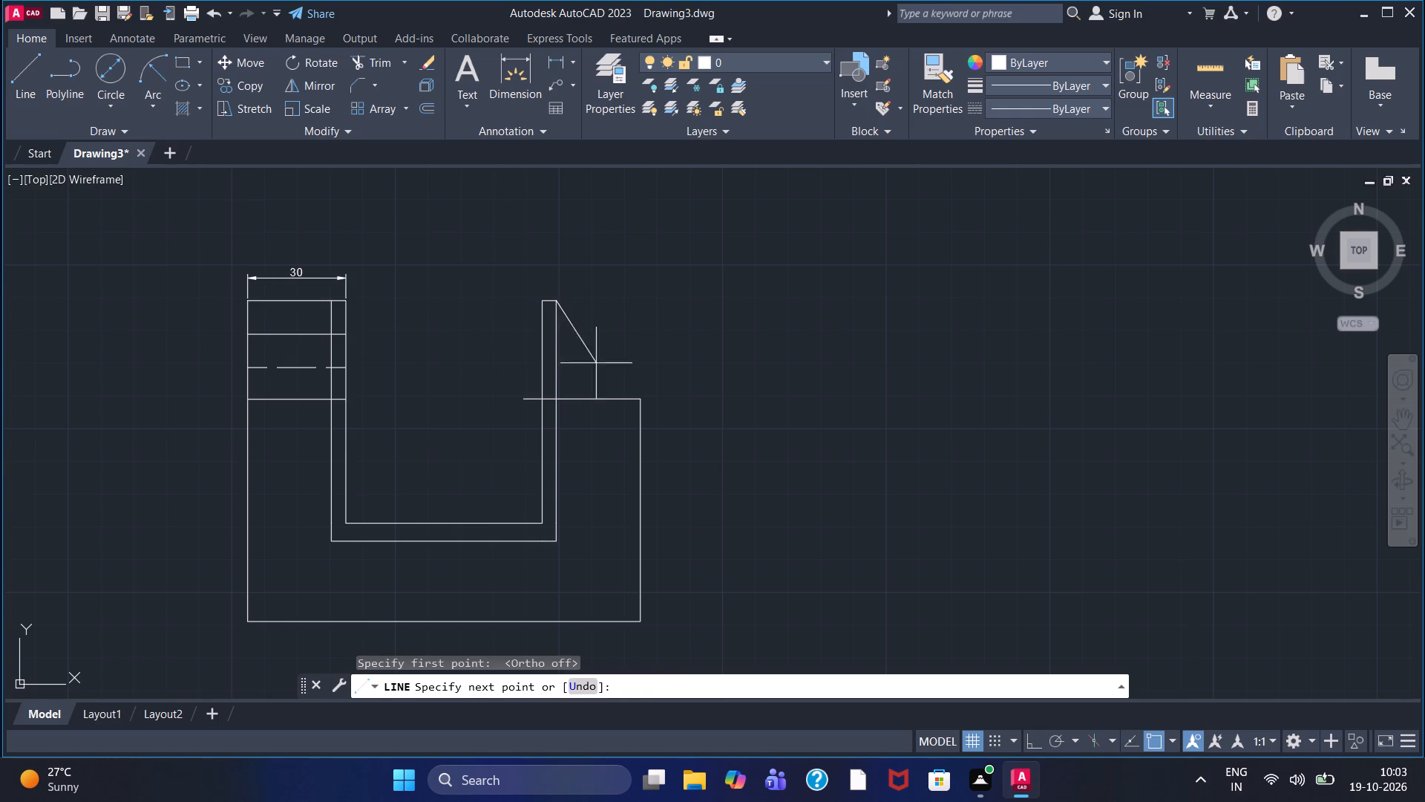
{"action": "left_click", "coordinate": [638, 397]}
{"action": "right_click", "coordinate": [635, 336]}
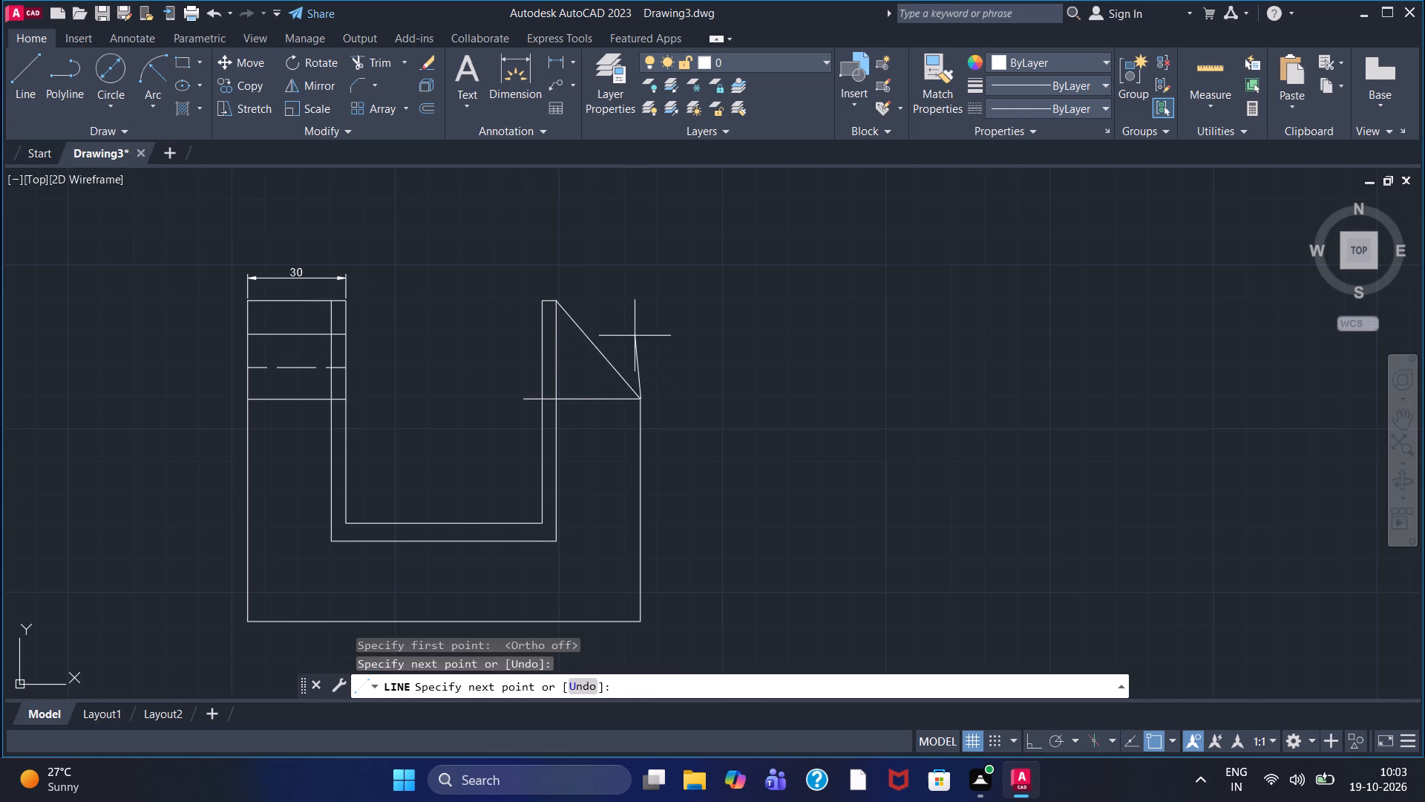
{"action": "left_click", "coordinate": [662, 343]}
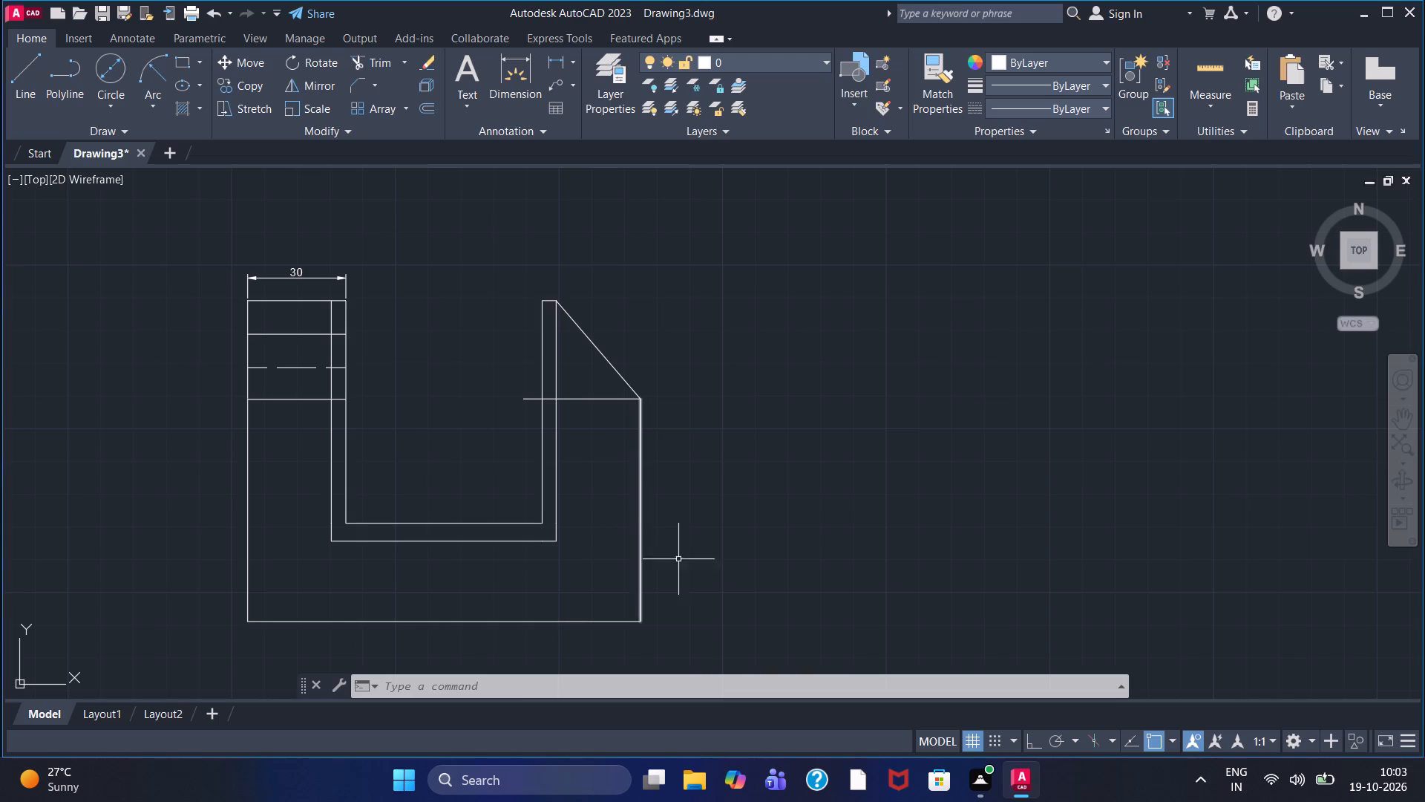
Fillet the profile's lower right outer corner with a radius of 30.
{"action": "left_click", "coordinate": [371, 91]}
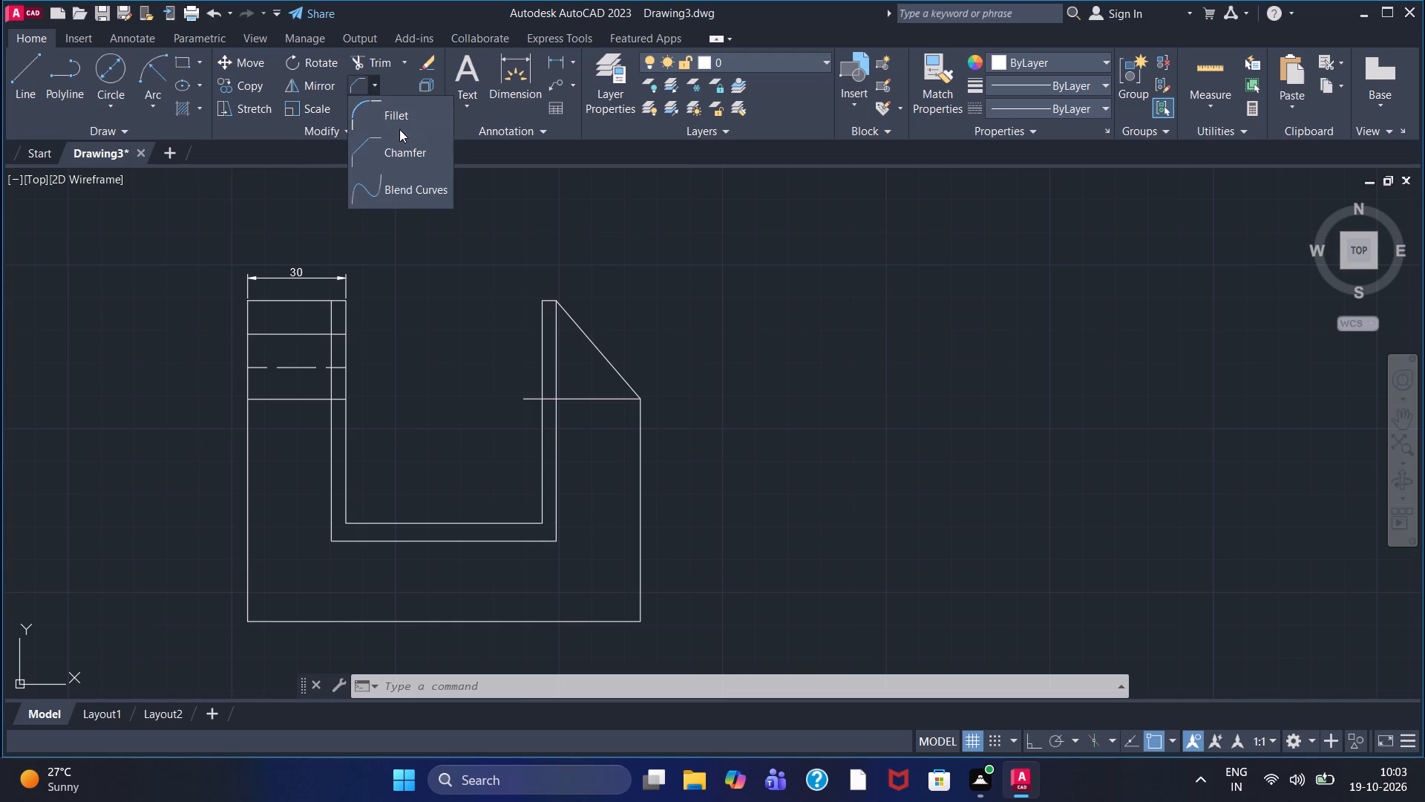
{"action": "left_click", "coordinate": [399, 124]}
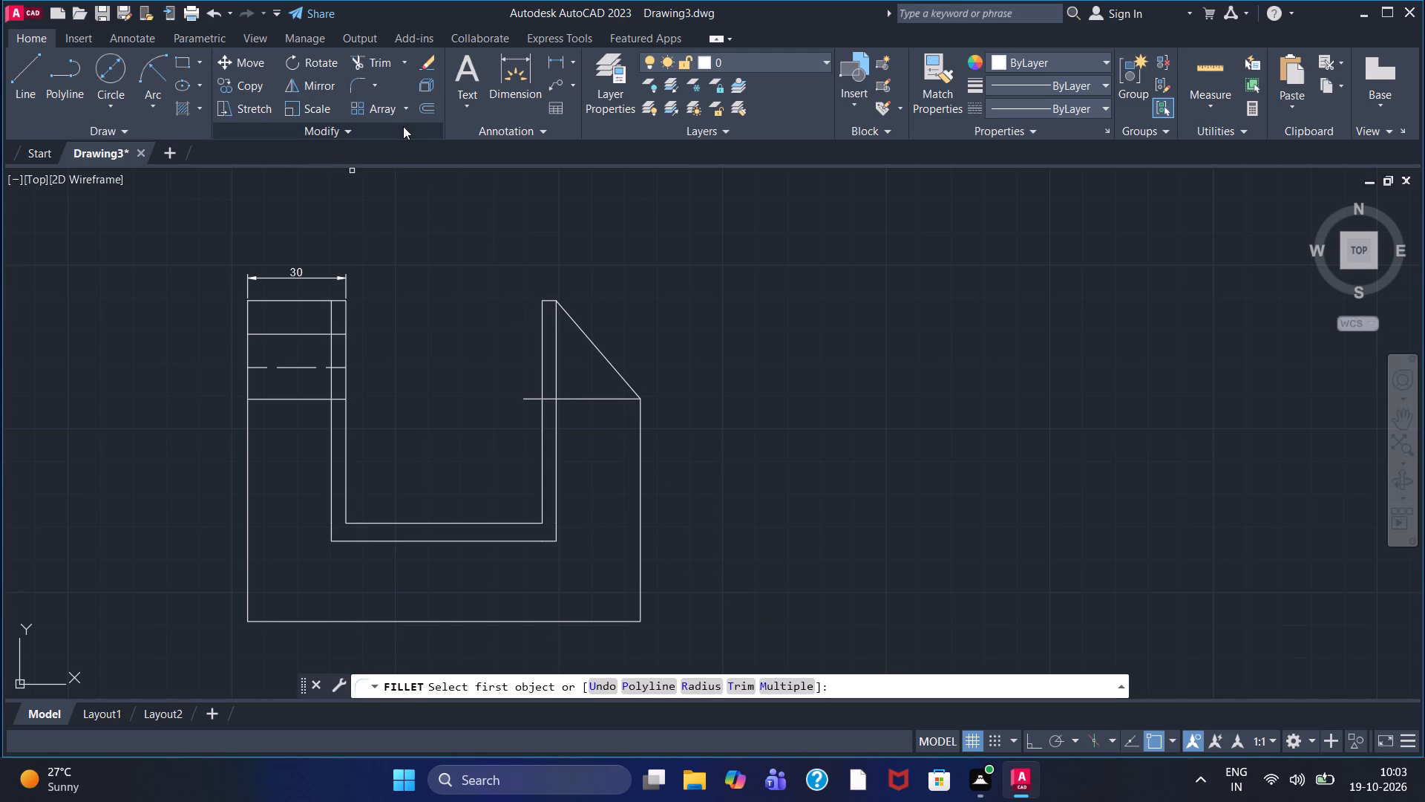
{"action": "left_click", "coordinate": [704, 684]}
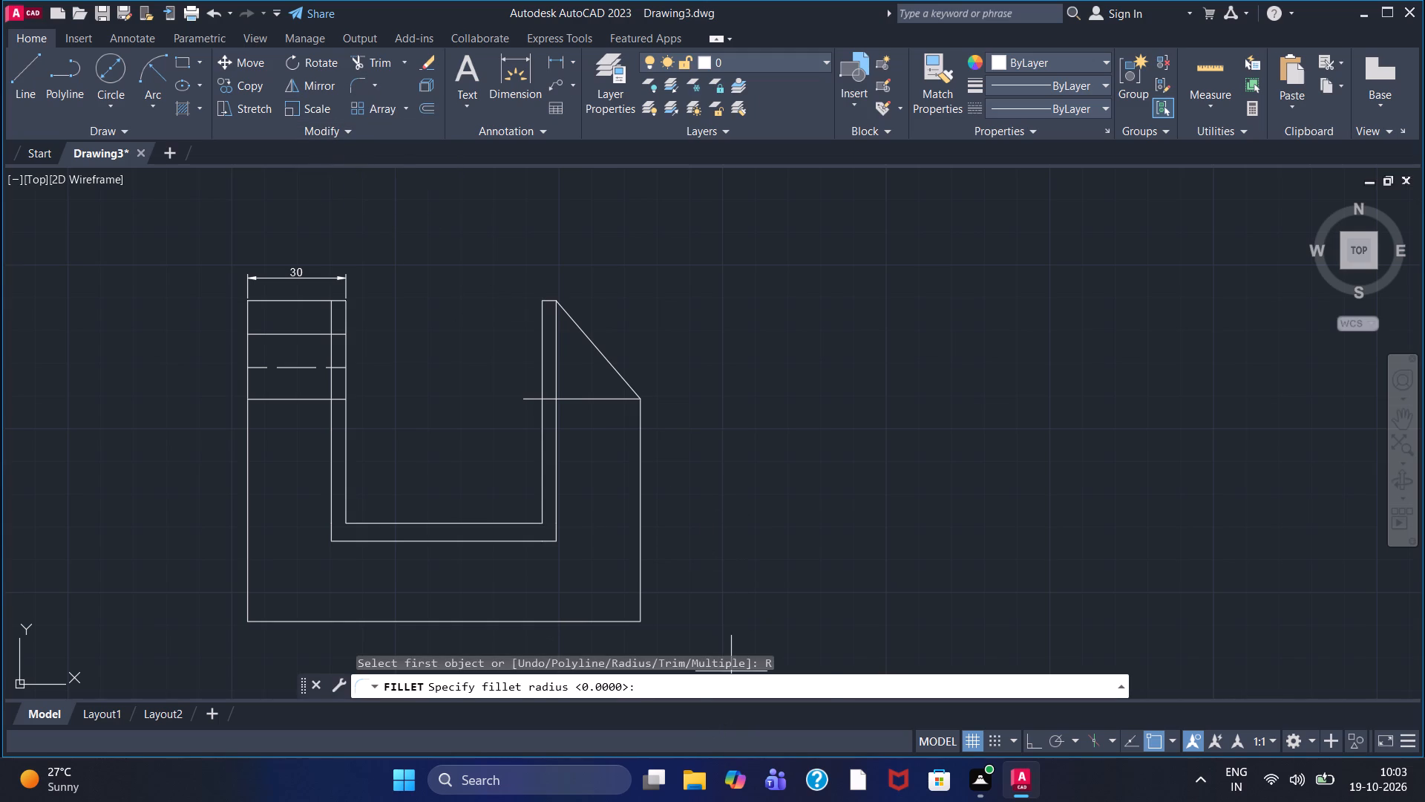
{"action": "key", "text": "3"}
{"action": "key", "text": "0"}
{"action": "key", "text": "Return"}
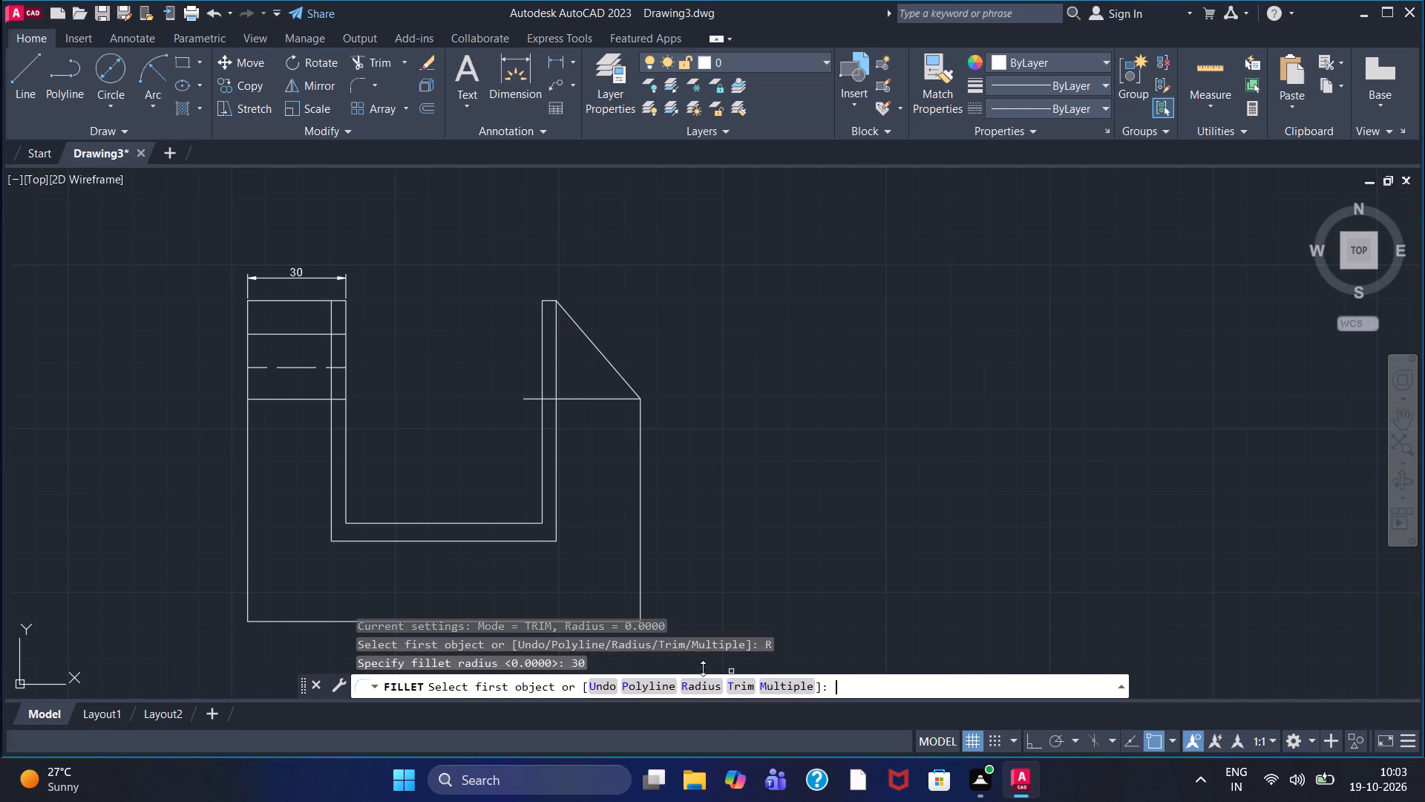
{"action": "middle_click_drag", "start_coordinate": [675, 584], "coordinate": [698, 464]}
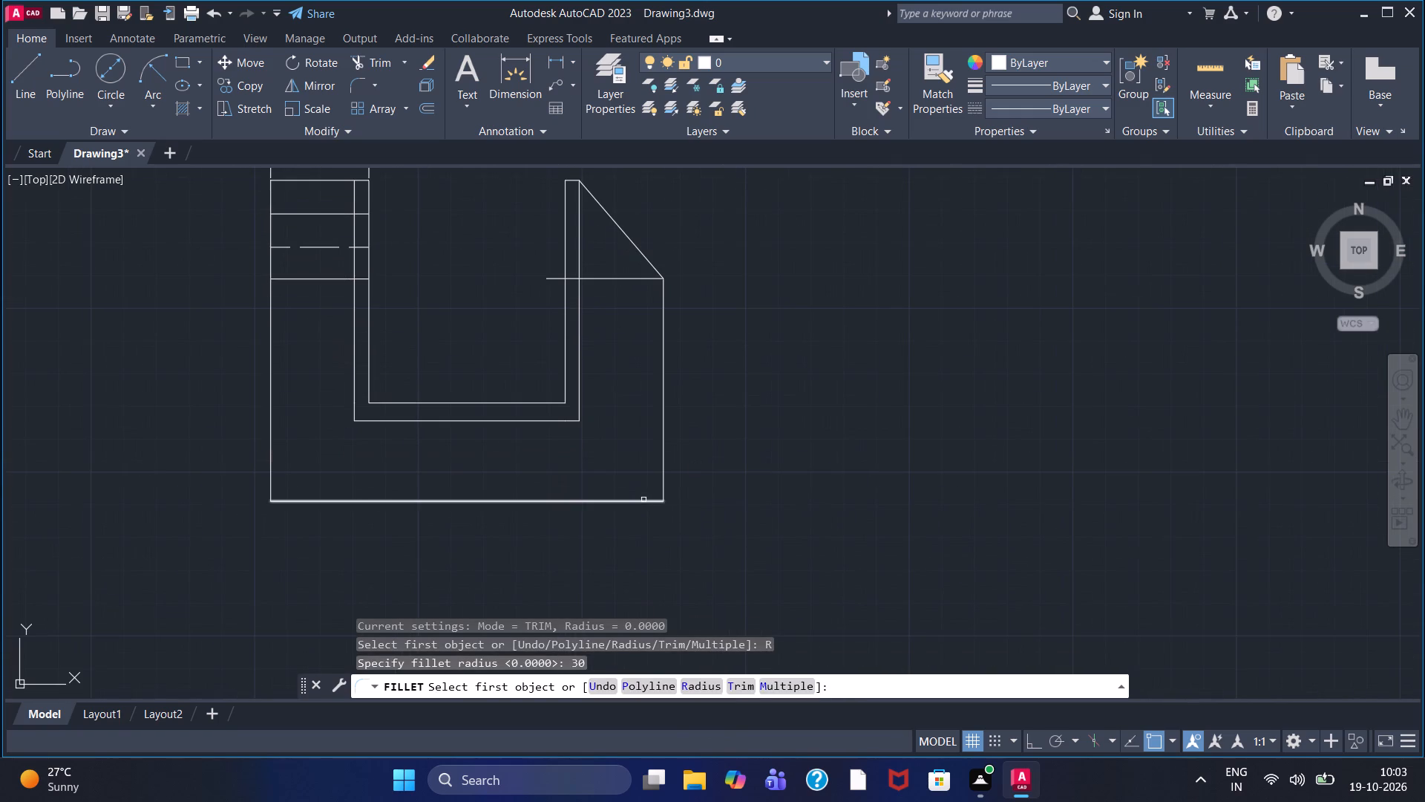
{"action": "left_click", "coordinate": [643, 500]}
{"action": "left_click", "coordinate": [664, 473]}
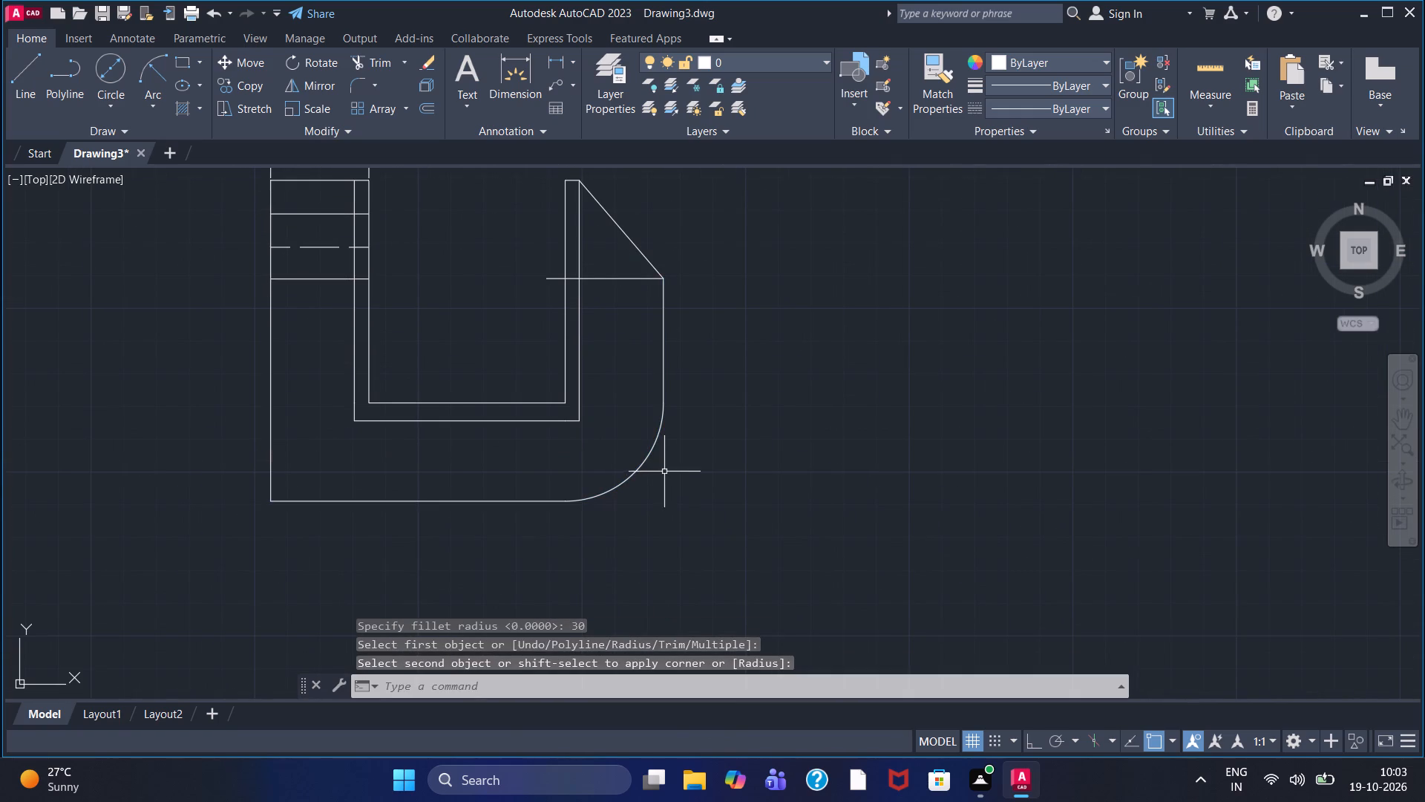
Fillet the offset outline's lower right corner, between its bottom line and right vertical line, with a radius of 10.
{"action": "left_click", "coordinate": [361, 81]}
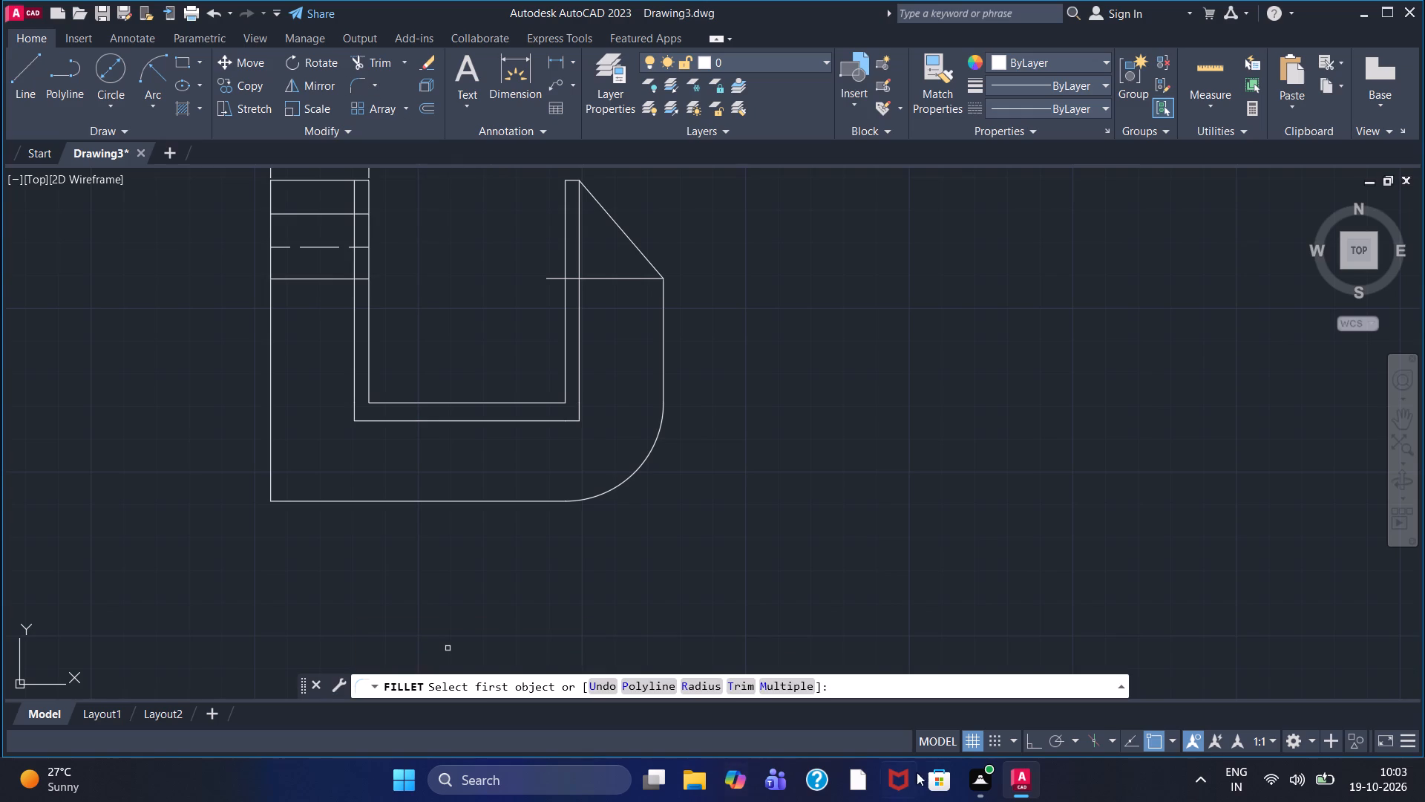
{"action": "left_click", "coordinate": [694, 688]}
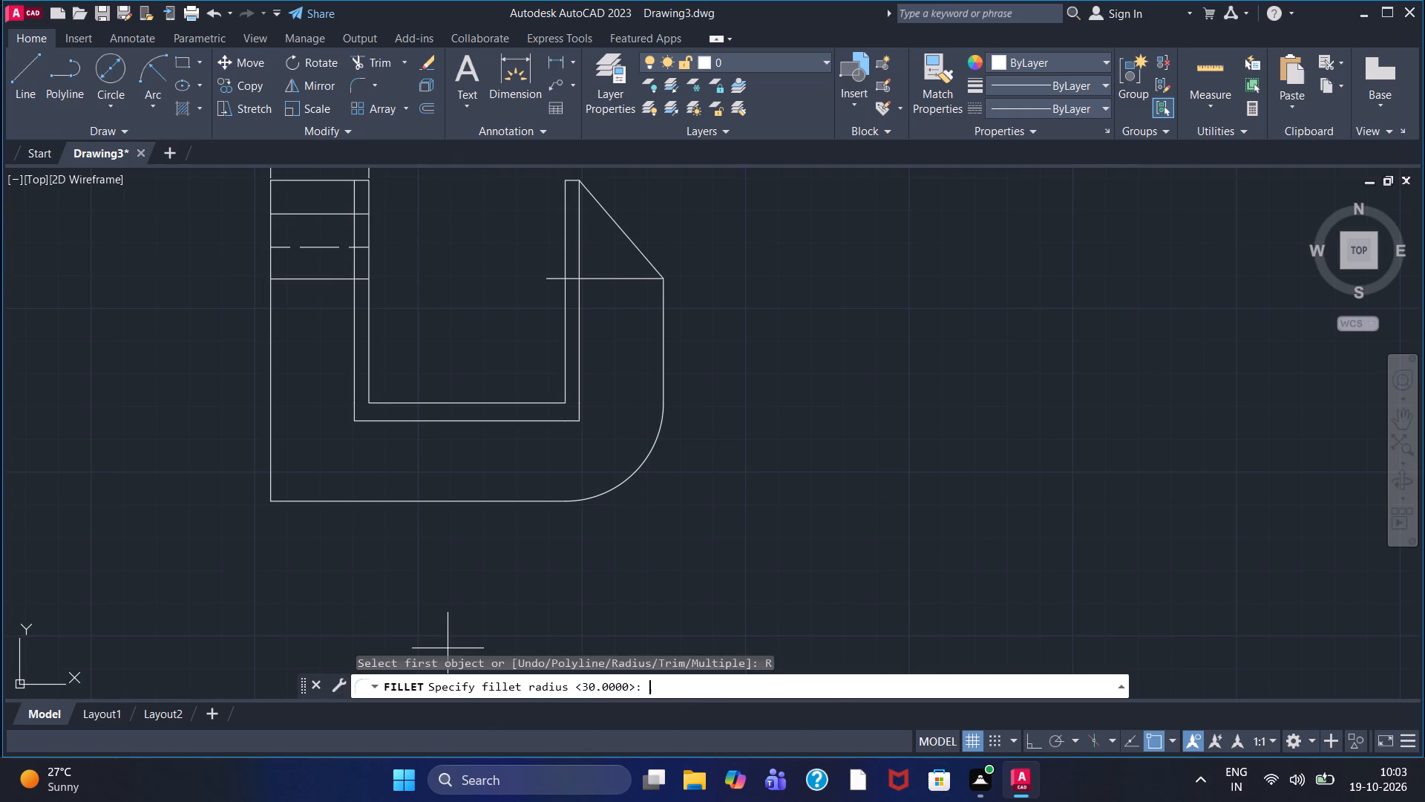
{"action": "type", "text": "10"}
{"action": "key", "text": "Return"}
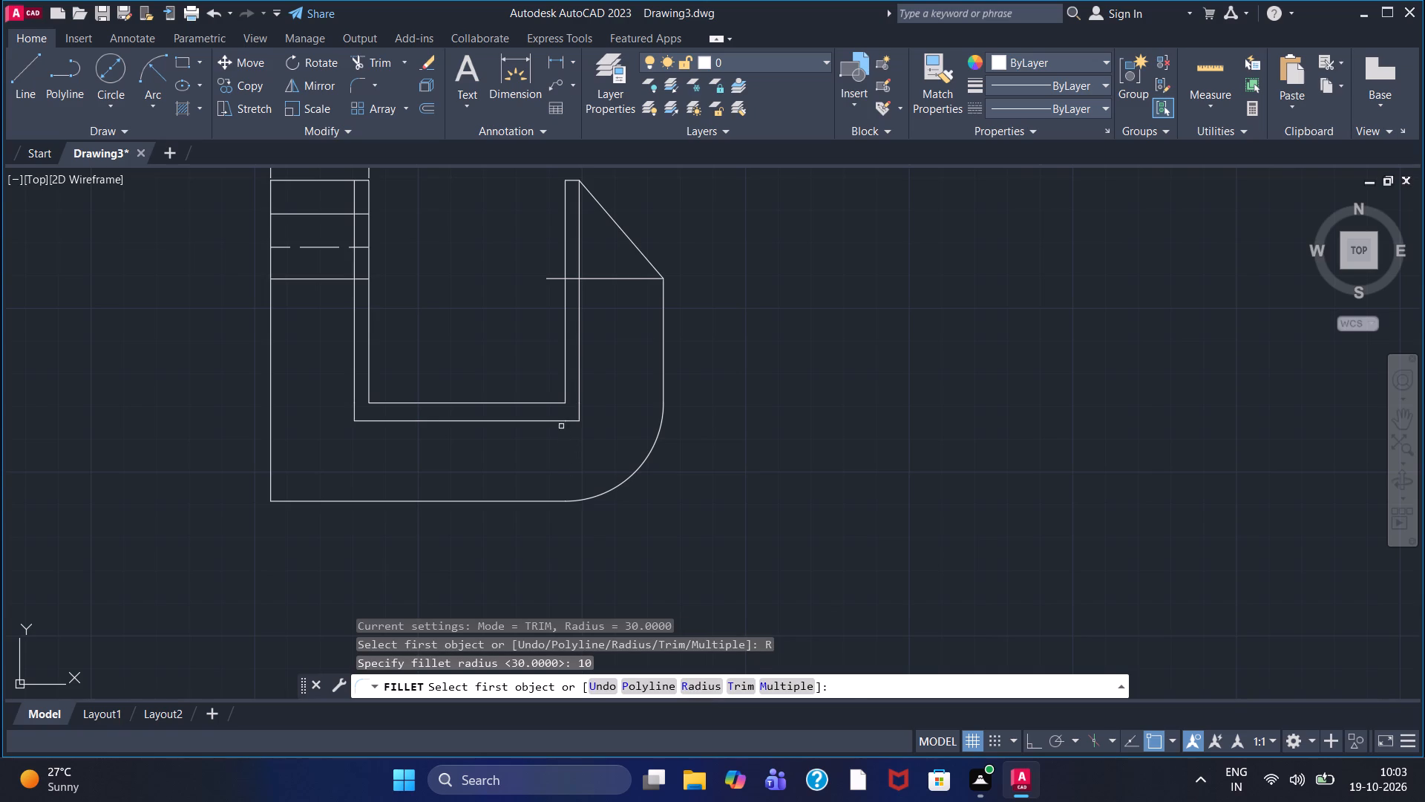
{"action": "left_click", "coordinate": [560, 422]}
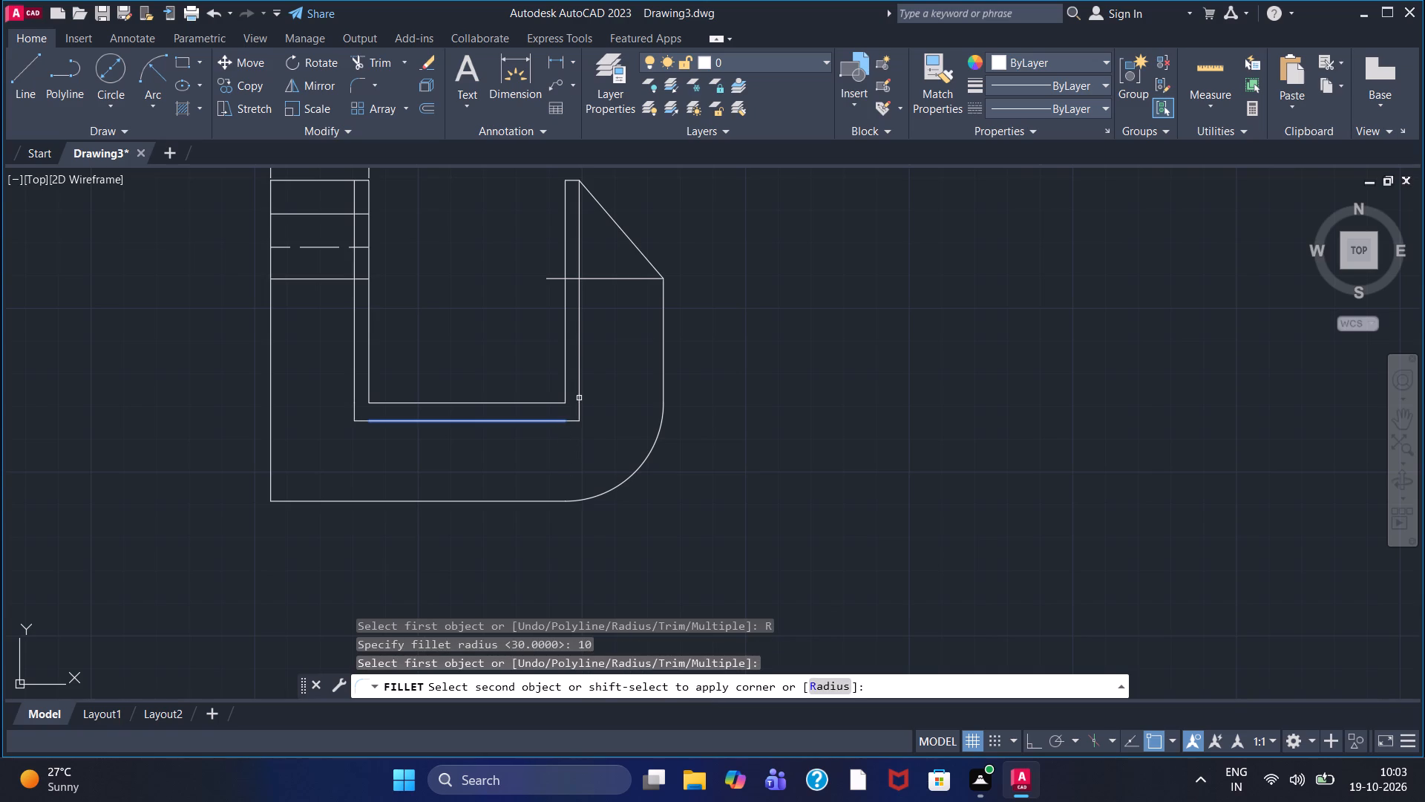
{"action": "left_click", "coordinate": [579, 398]}
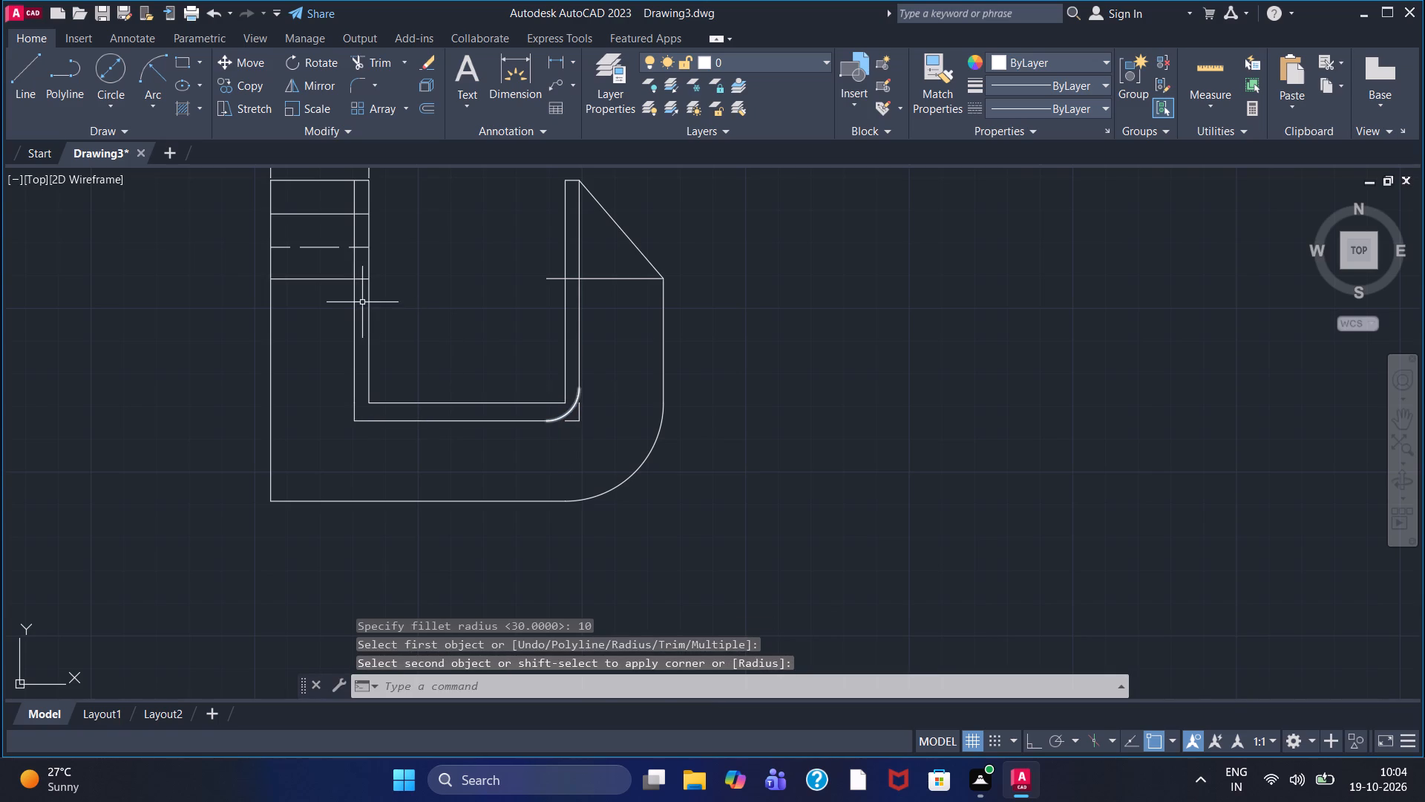
Fillet the lower right corner of the innermost U-shaped outline with a radius of 5.
{"action": "left_click", "coordinate": [349, 87]}
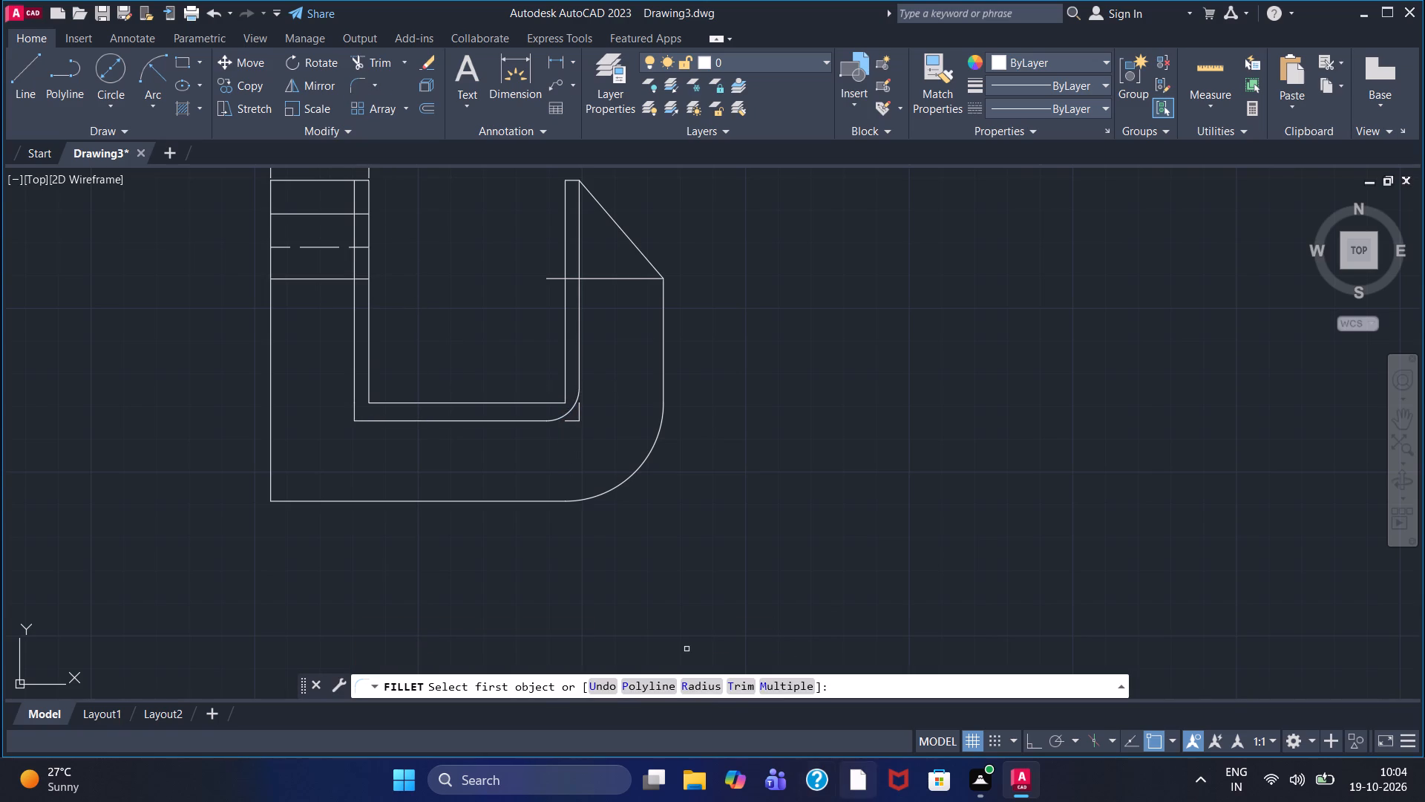
{"action": "left_click", "coordinate": [700, 685]}
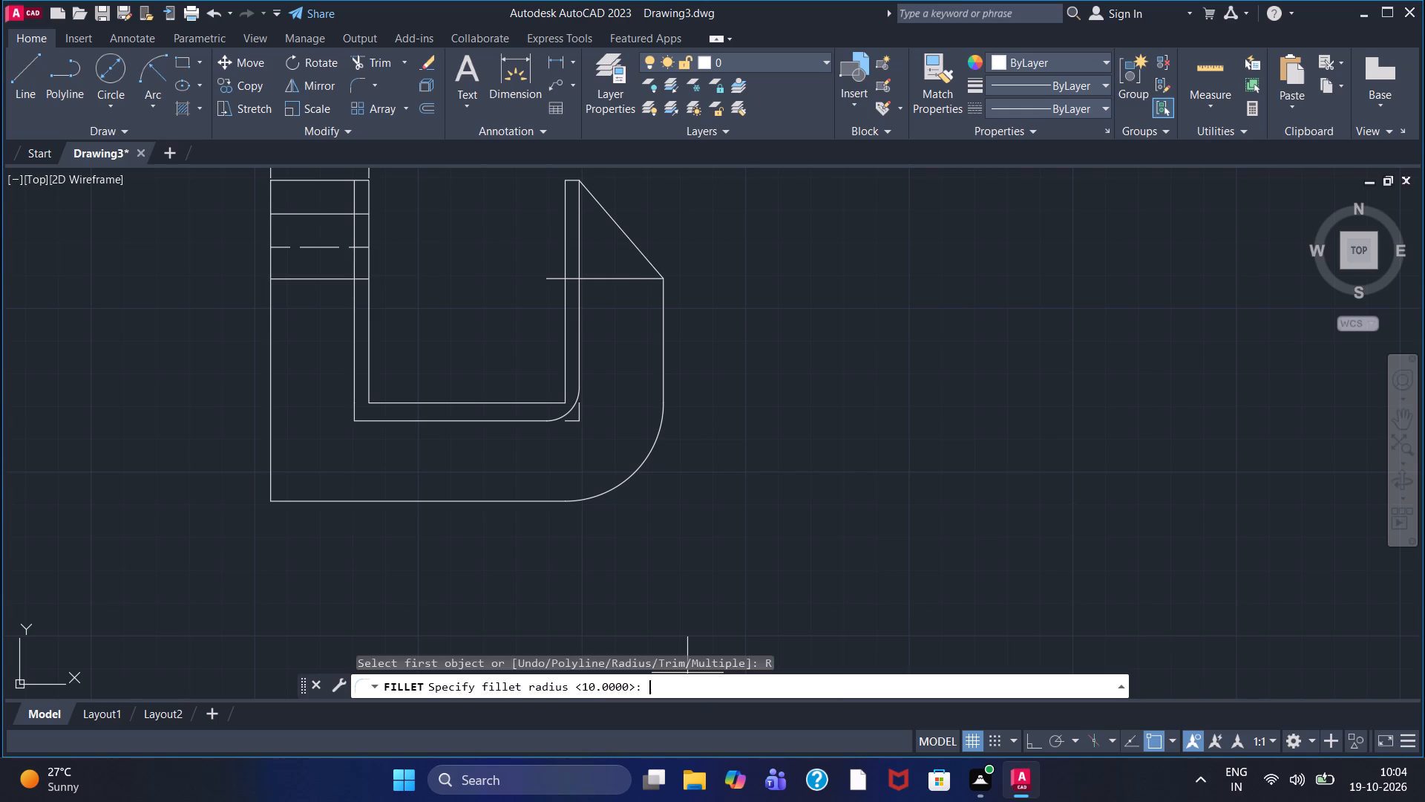
{"action": "key", "text": "5"}
{"action": "key", "text": "Return"}
{"action": "scroll", "coordinate": [514, 404], "scroll_direction": "up", "scroll_amount": 1}
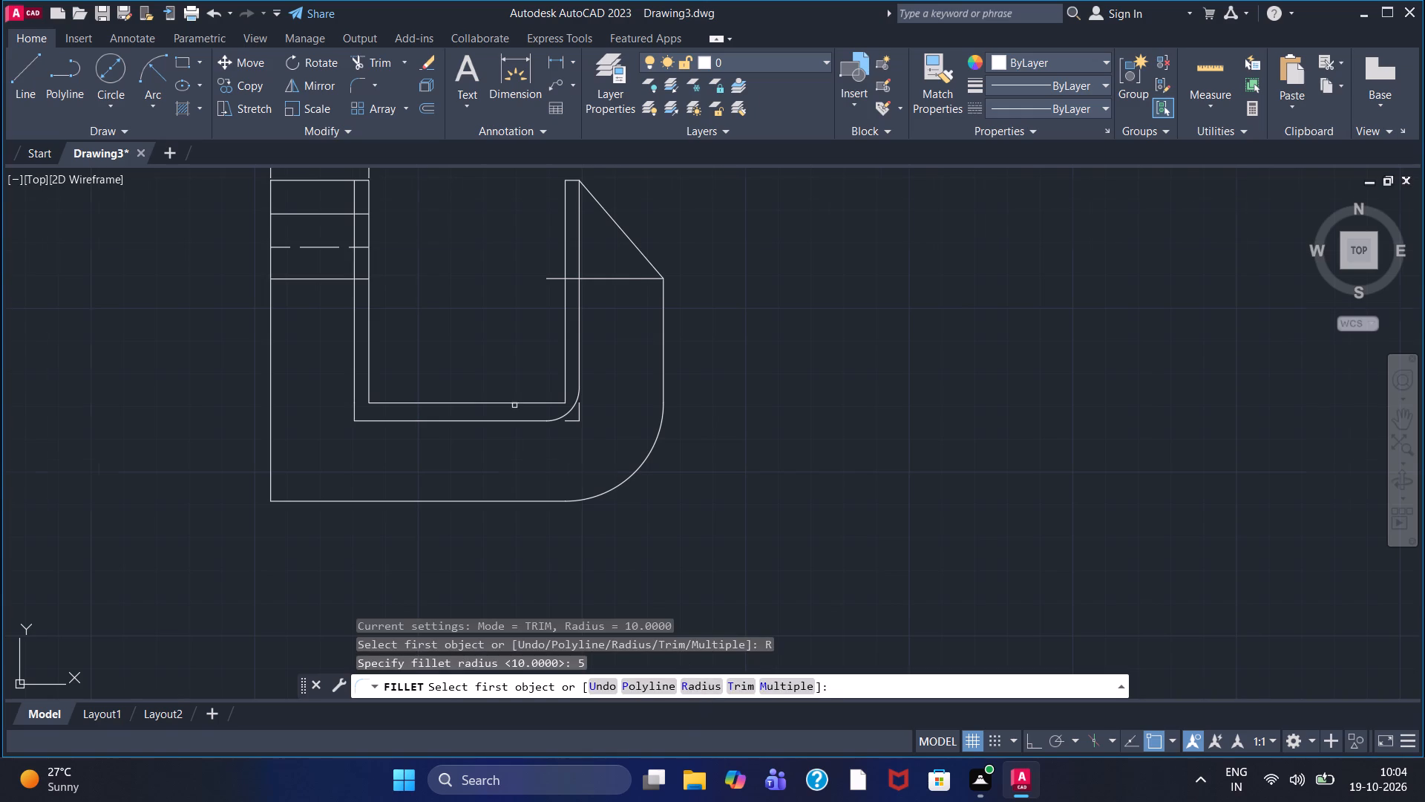
{"action": "left_click", "coordinate": [574, 400]}
{"action": "left_click", "coordinate": [592, 376]}
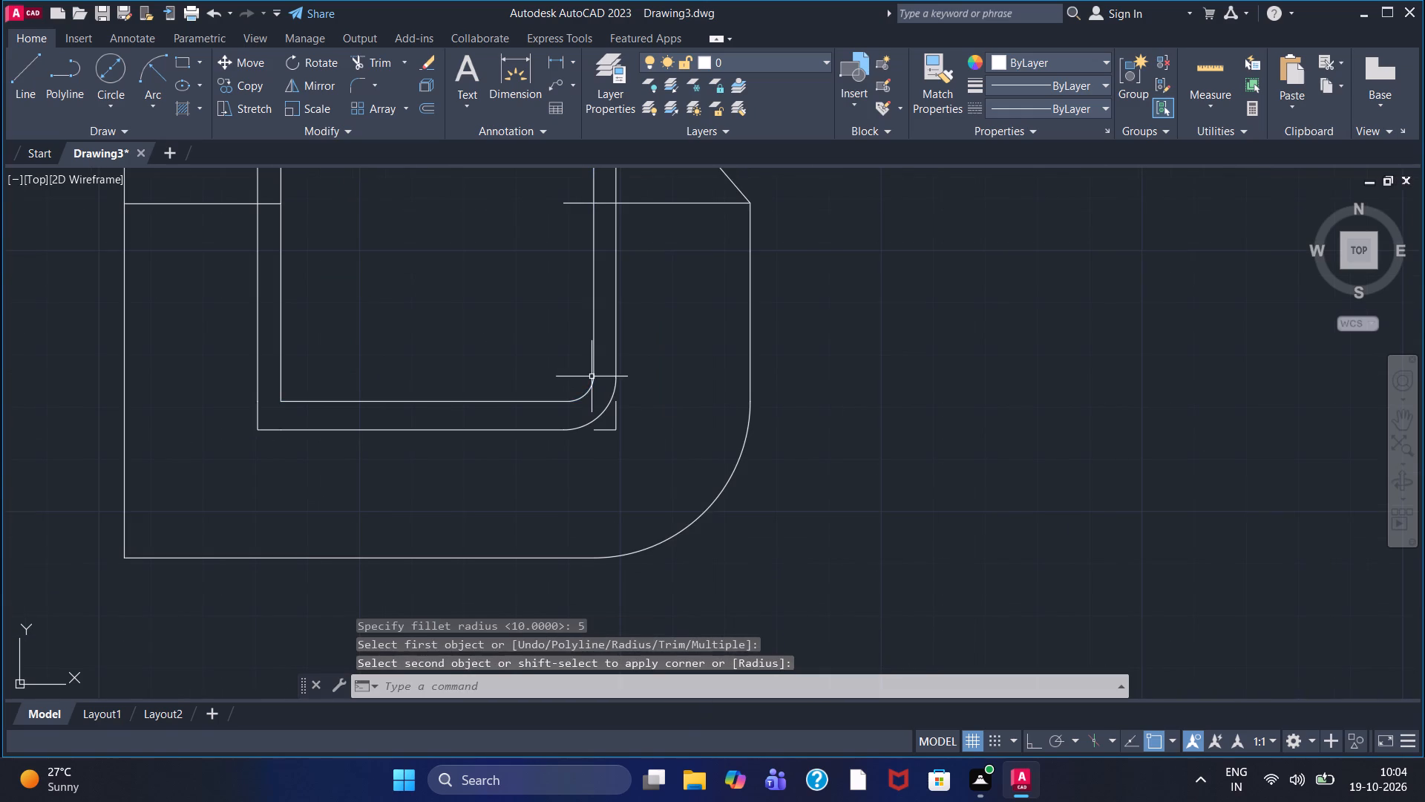
{"action": "key", "text": "Escape"}
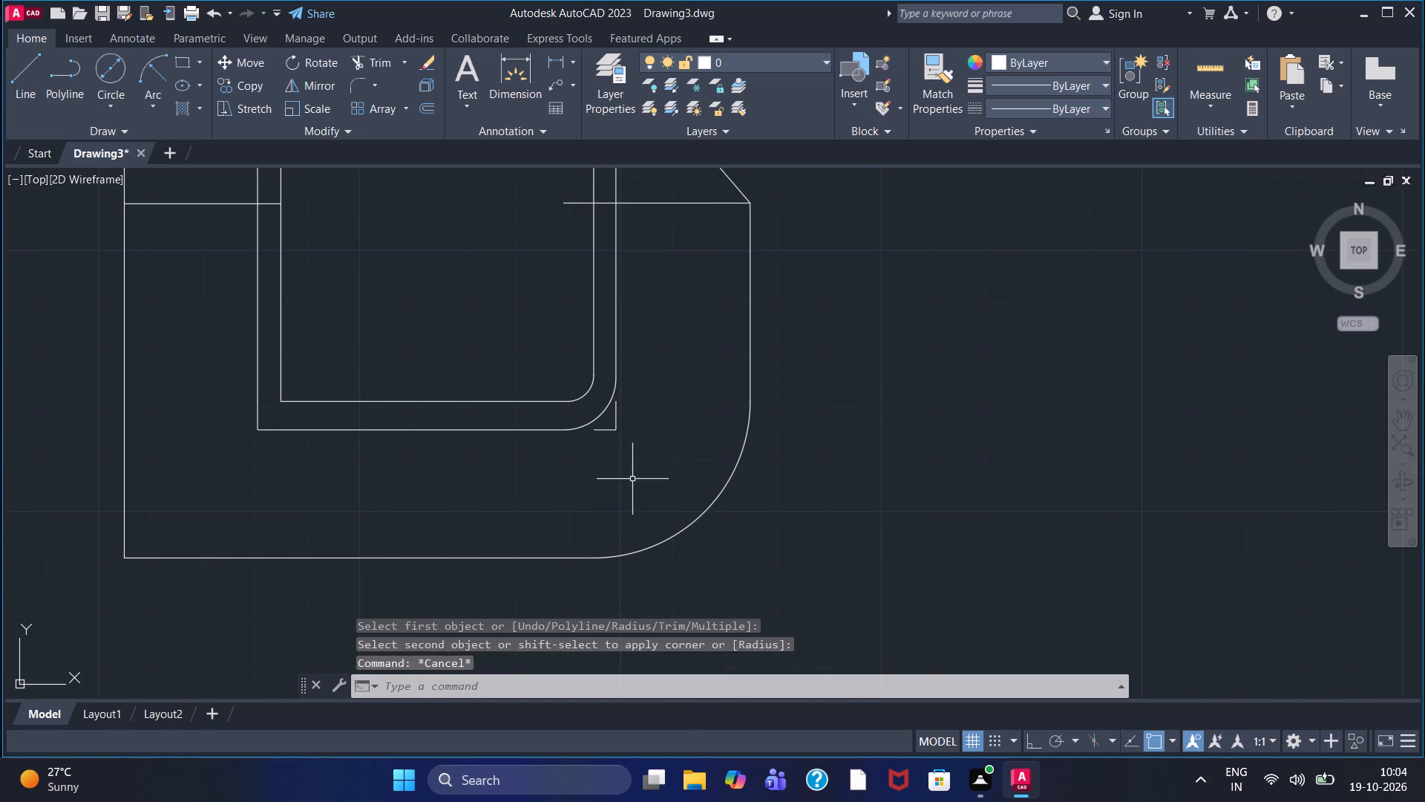
Delete the two short leftover line stubs outside the radius 10 fillet at the offset outline's lower right corner.
{"action": "left_click", "coordinate": [612, 428]}
{"action": "key", "text": "Delete"}
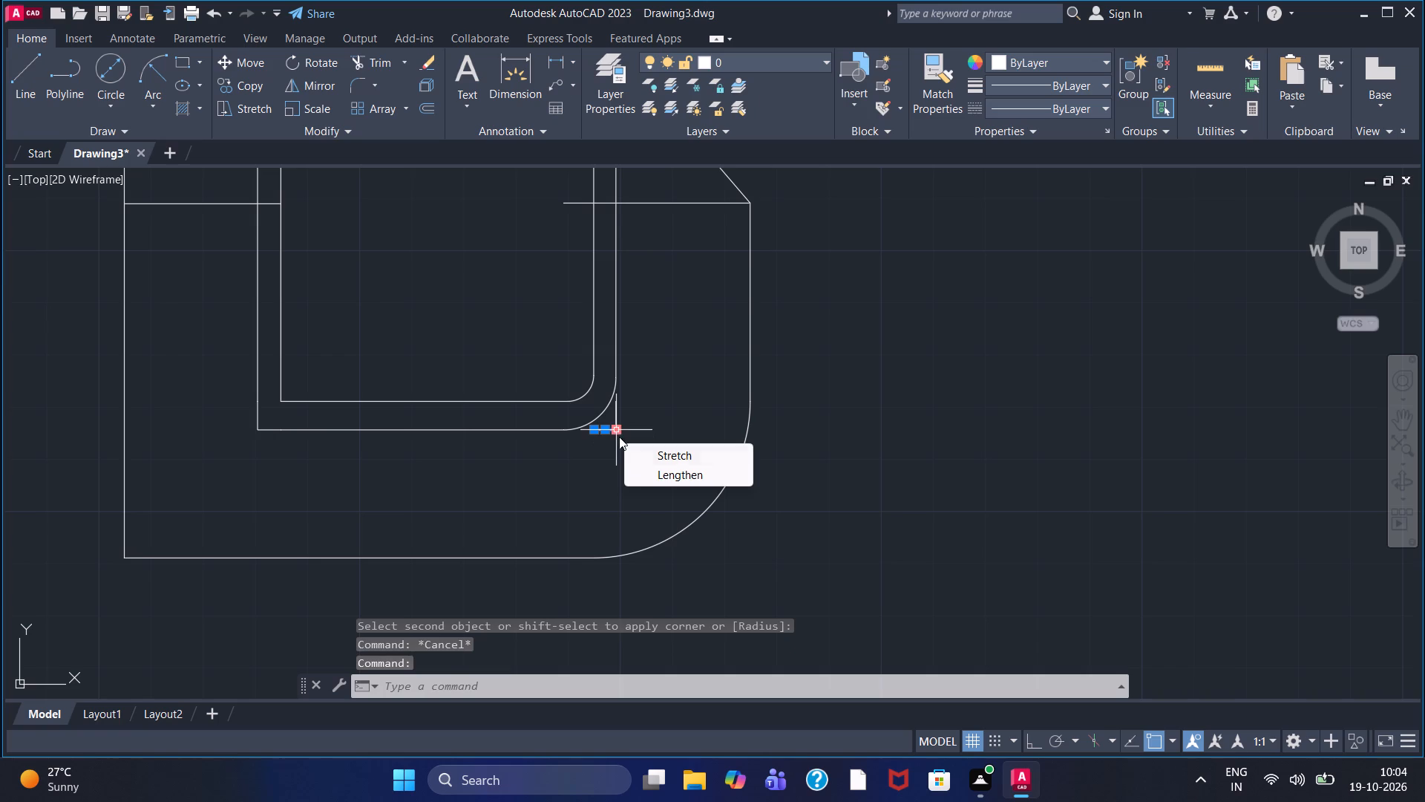
{"action": "key", "text": "Delete"}
{"action": "left_click", "coordinate": [615, 418]}
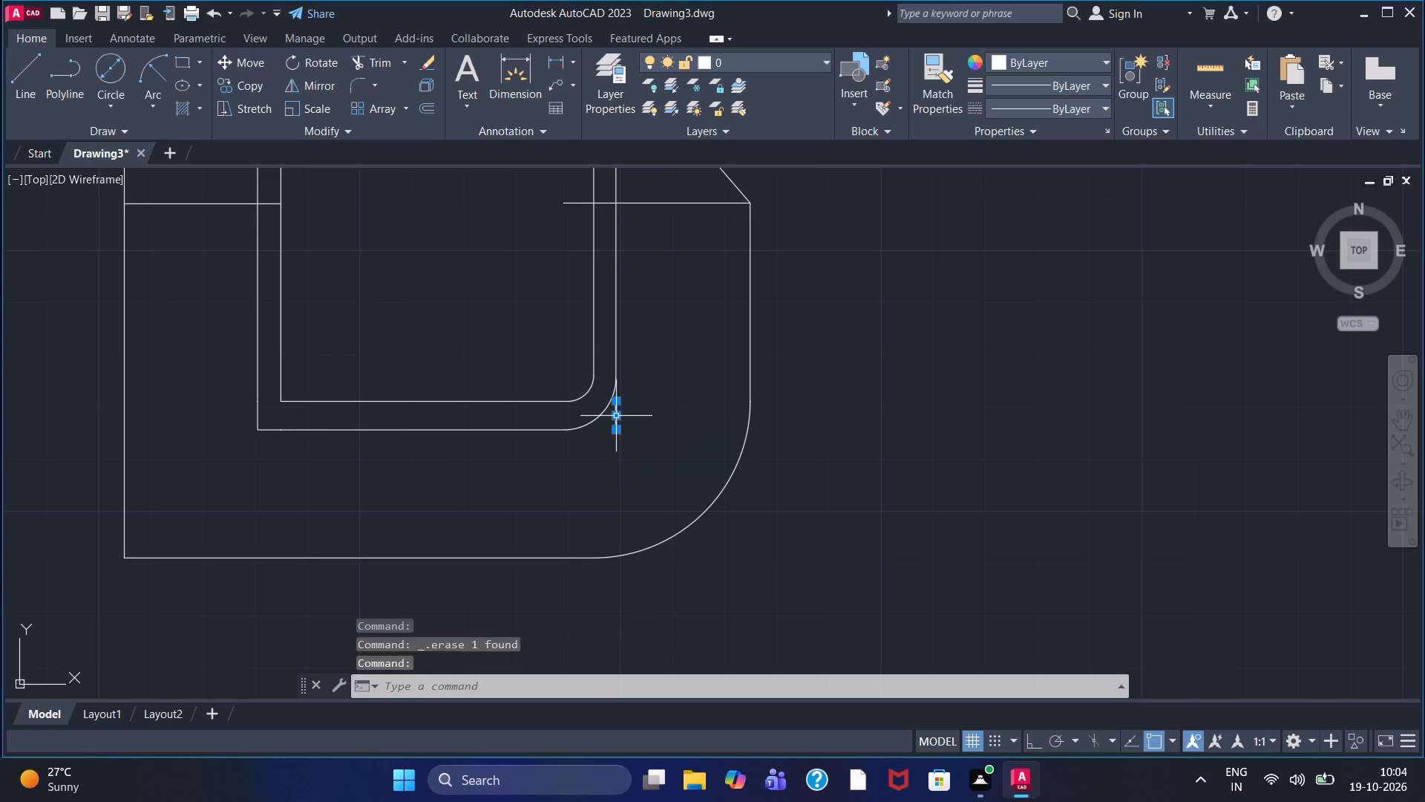
{"action": "key", "text": "Delete"}
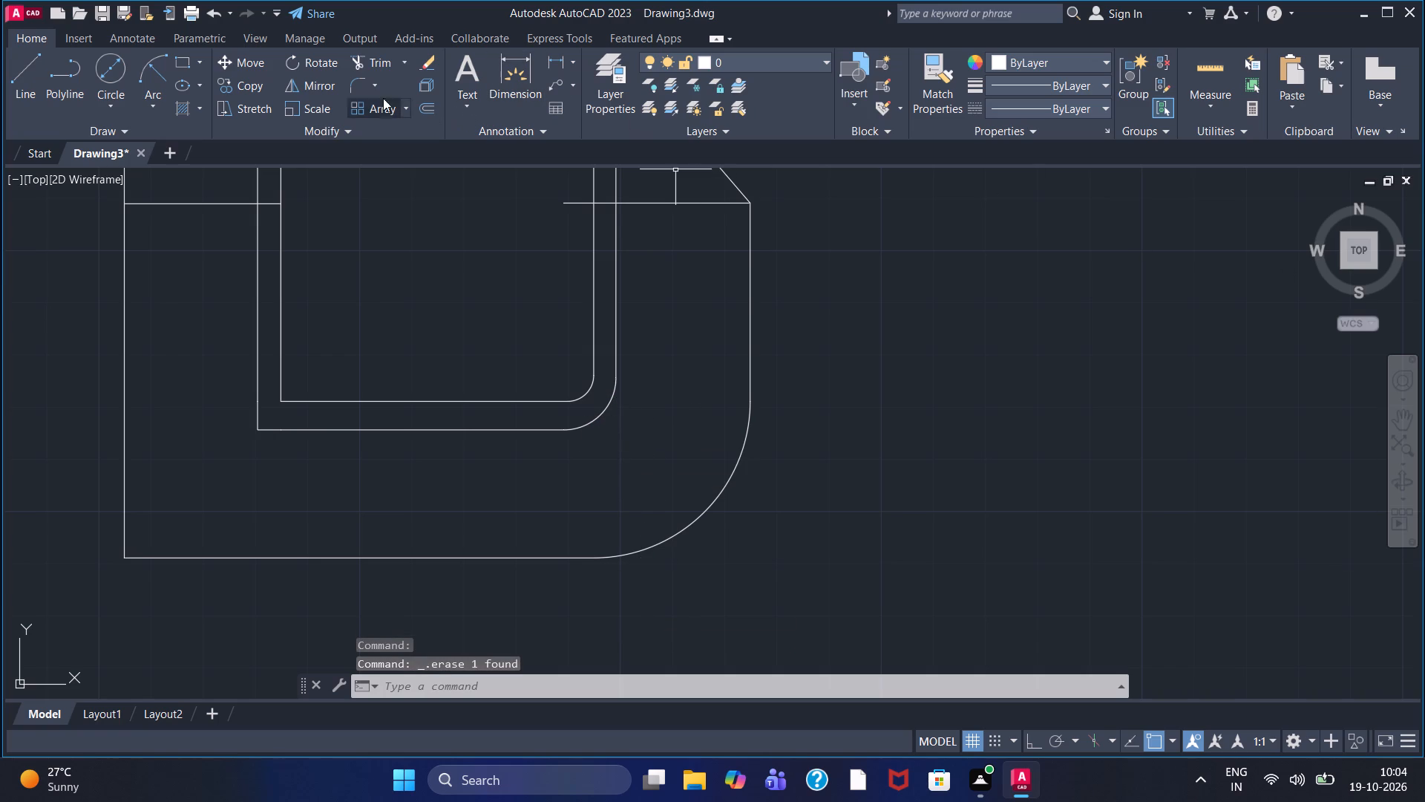
Fillet the lower left corner of the innermost U-shaped outline with a radius of 5.
{"action": "left_click", "coordinate": [353, 83]}
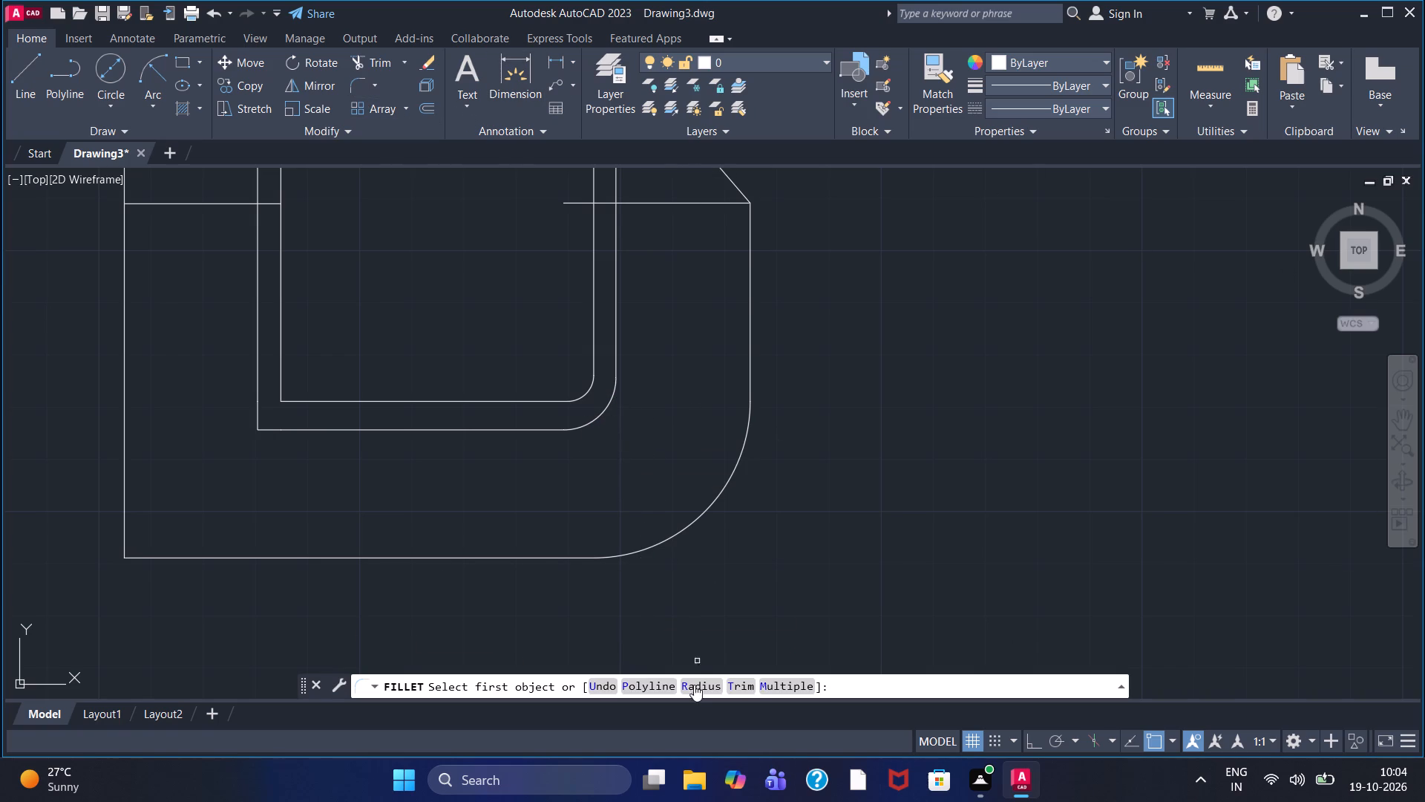
{"action": "left_click", "coordinate": [701, 685]}
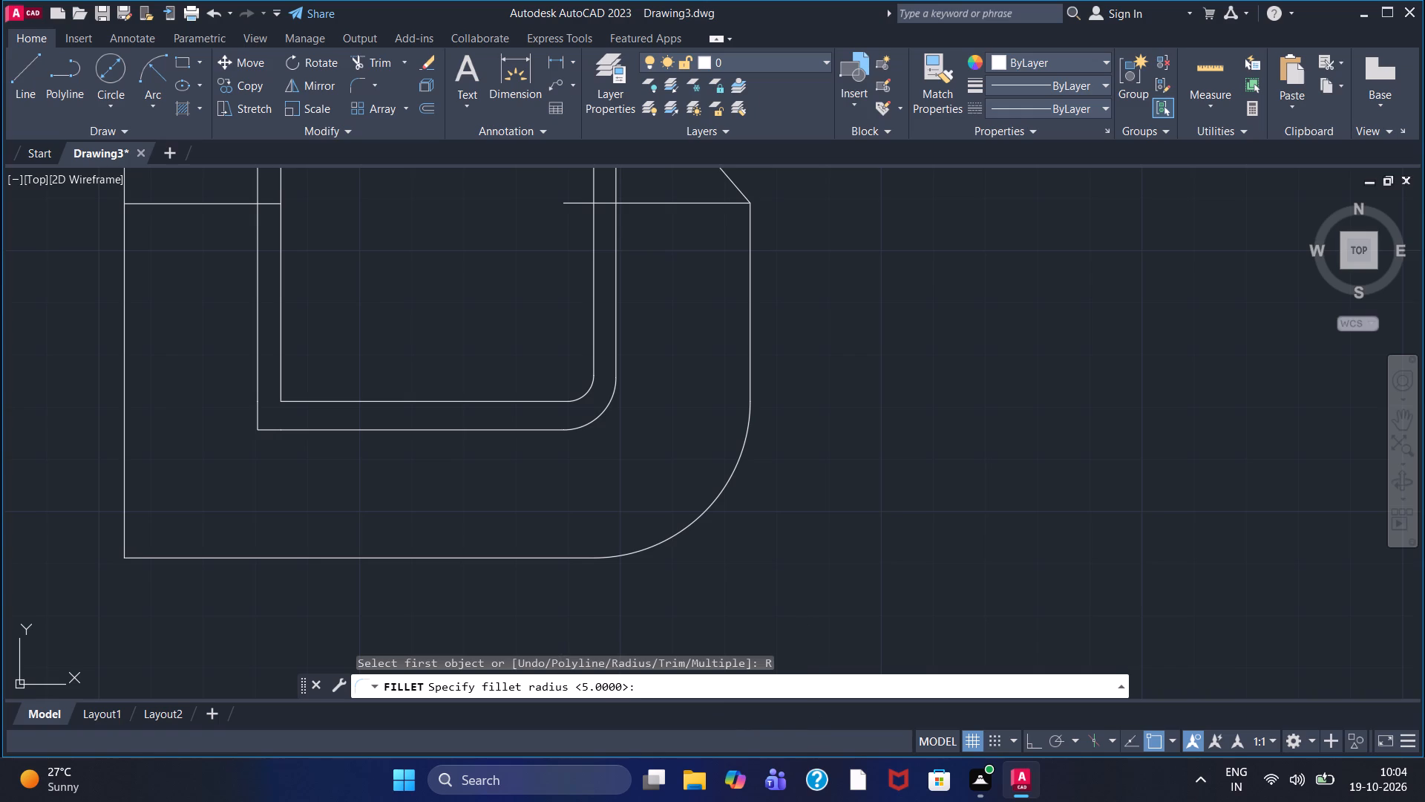
{"action": "key", "text": "5"}
{"action": "key", "text": "Return"}
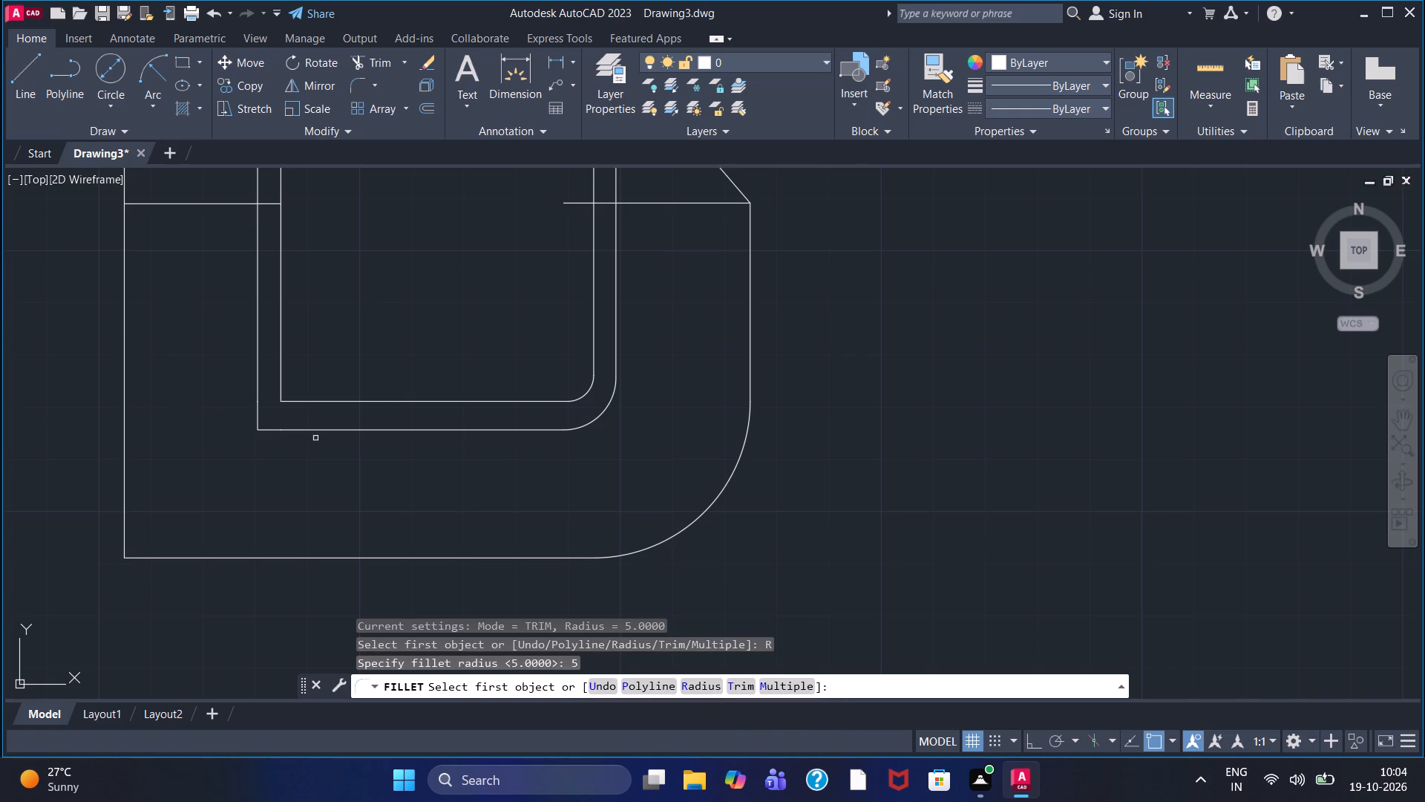
{"action": "left_click", "coordinate": [281, 380]}
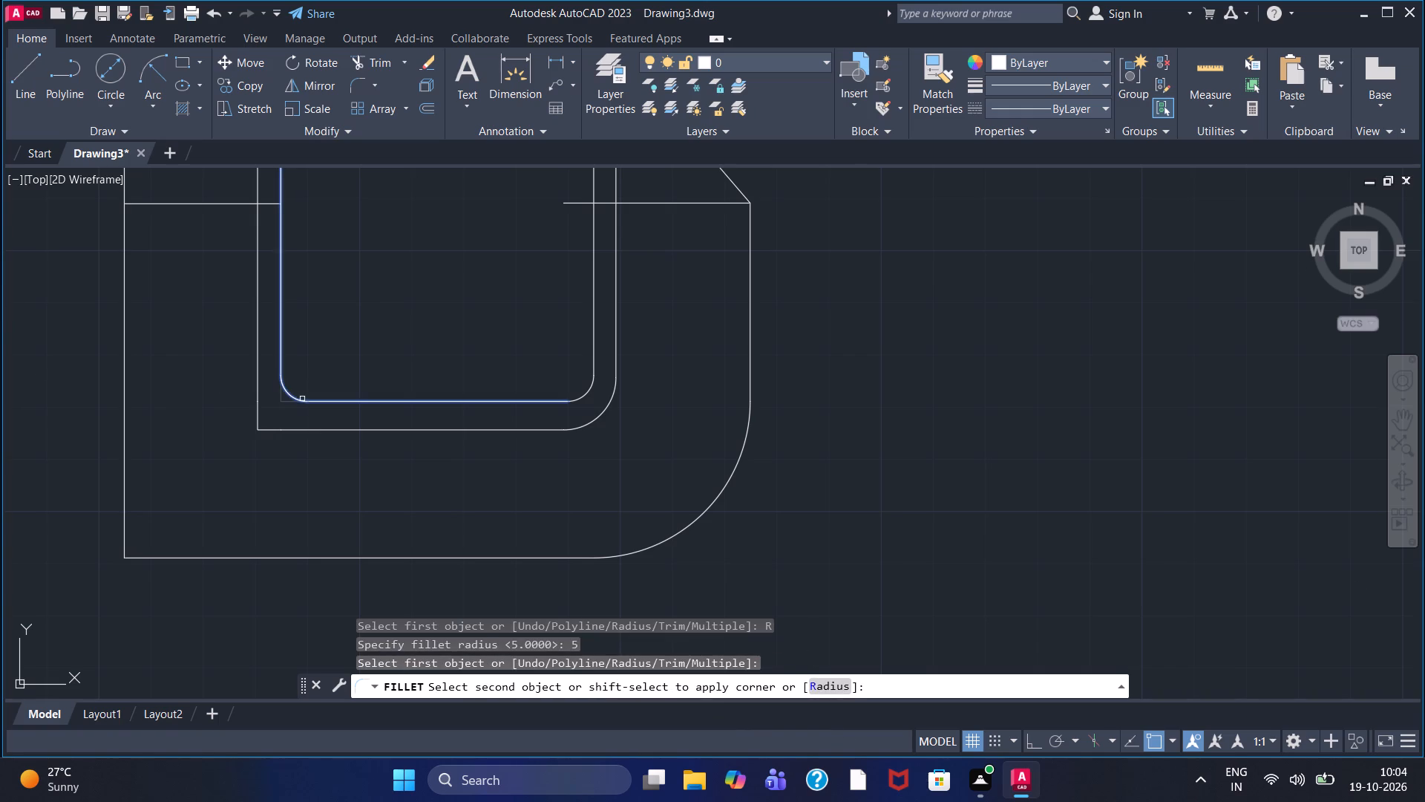
{"action": "left_click", "coordinate": [302, 399]}
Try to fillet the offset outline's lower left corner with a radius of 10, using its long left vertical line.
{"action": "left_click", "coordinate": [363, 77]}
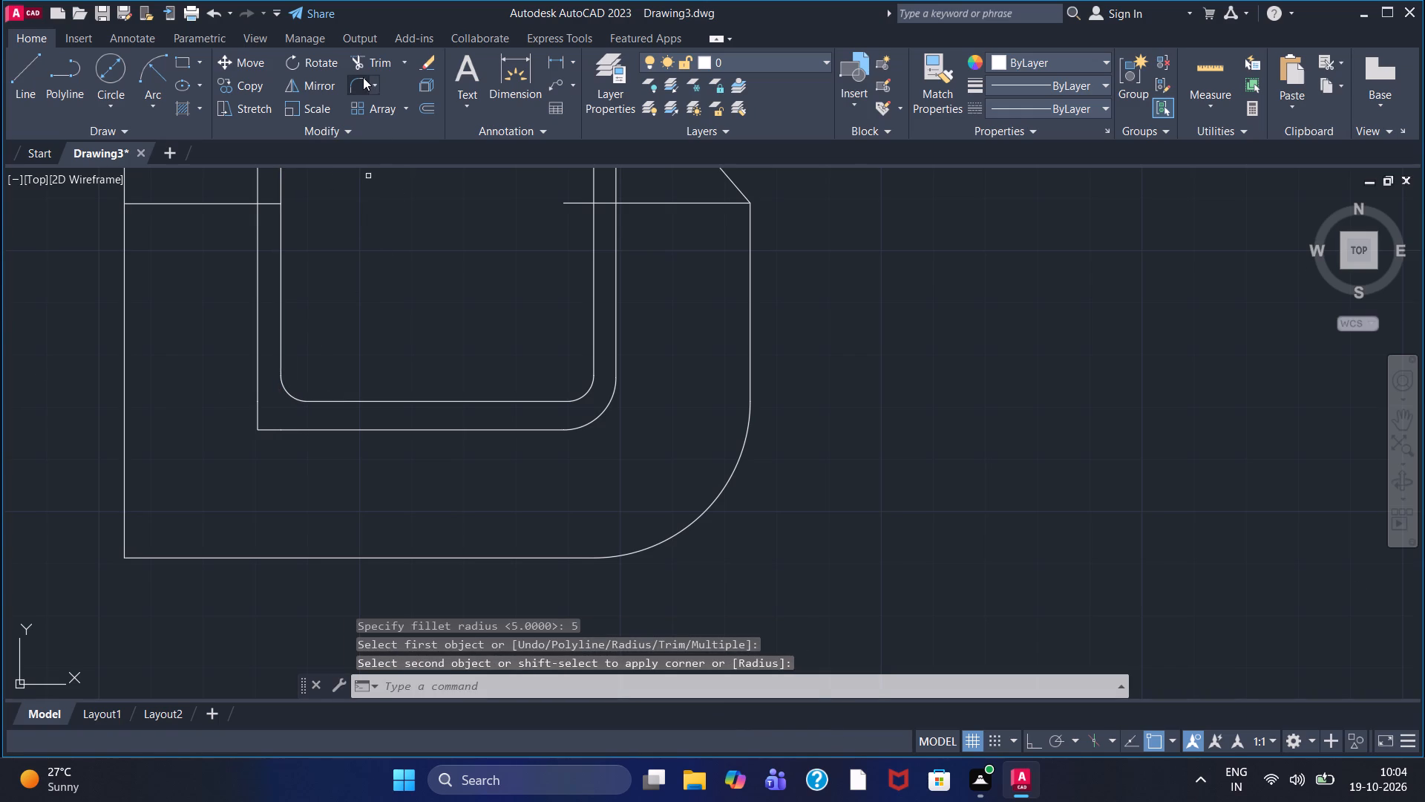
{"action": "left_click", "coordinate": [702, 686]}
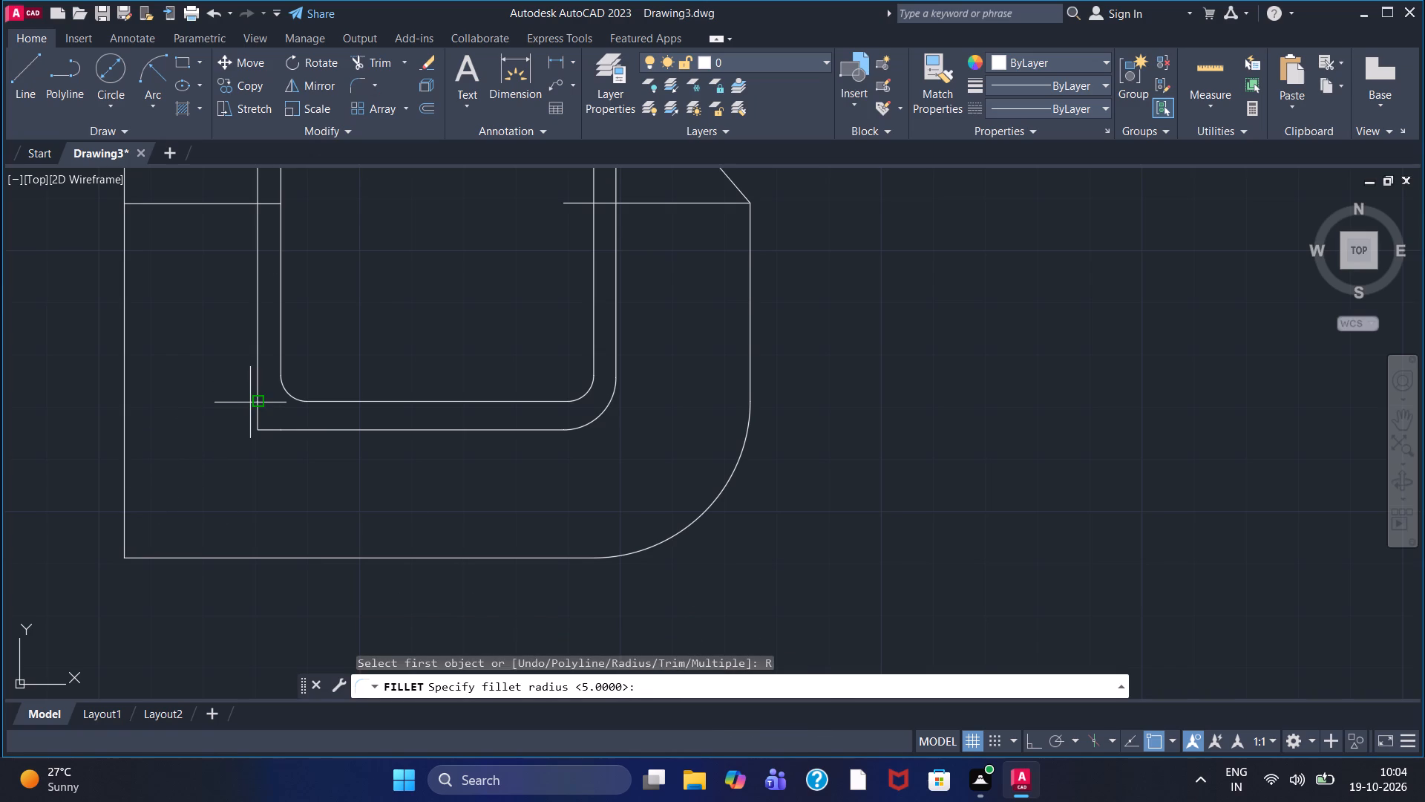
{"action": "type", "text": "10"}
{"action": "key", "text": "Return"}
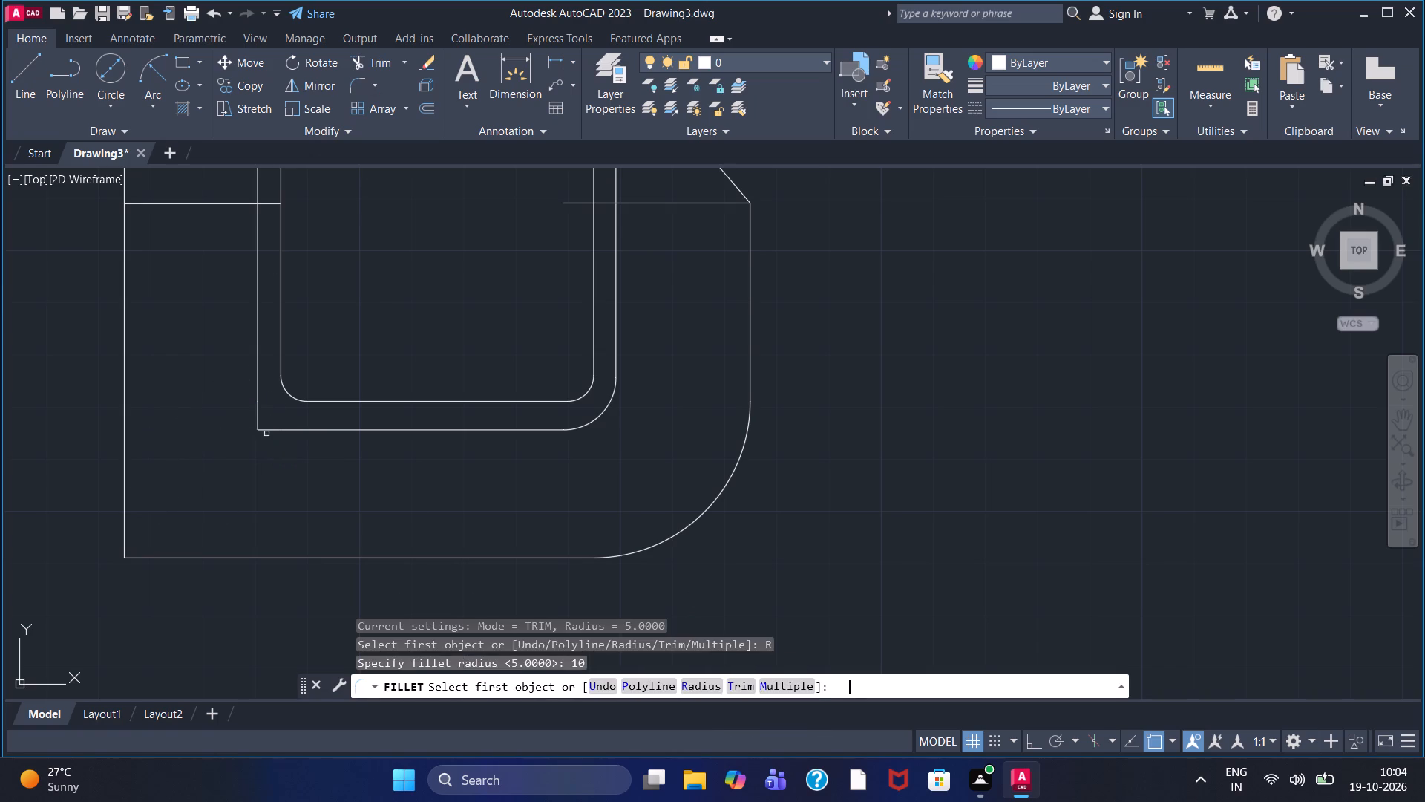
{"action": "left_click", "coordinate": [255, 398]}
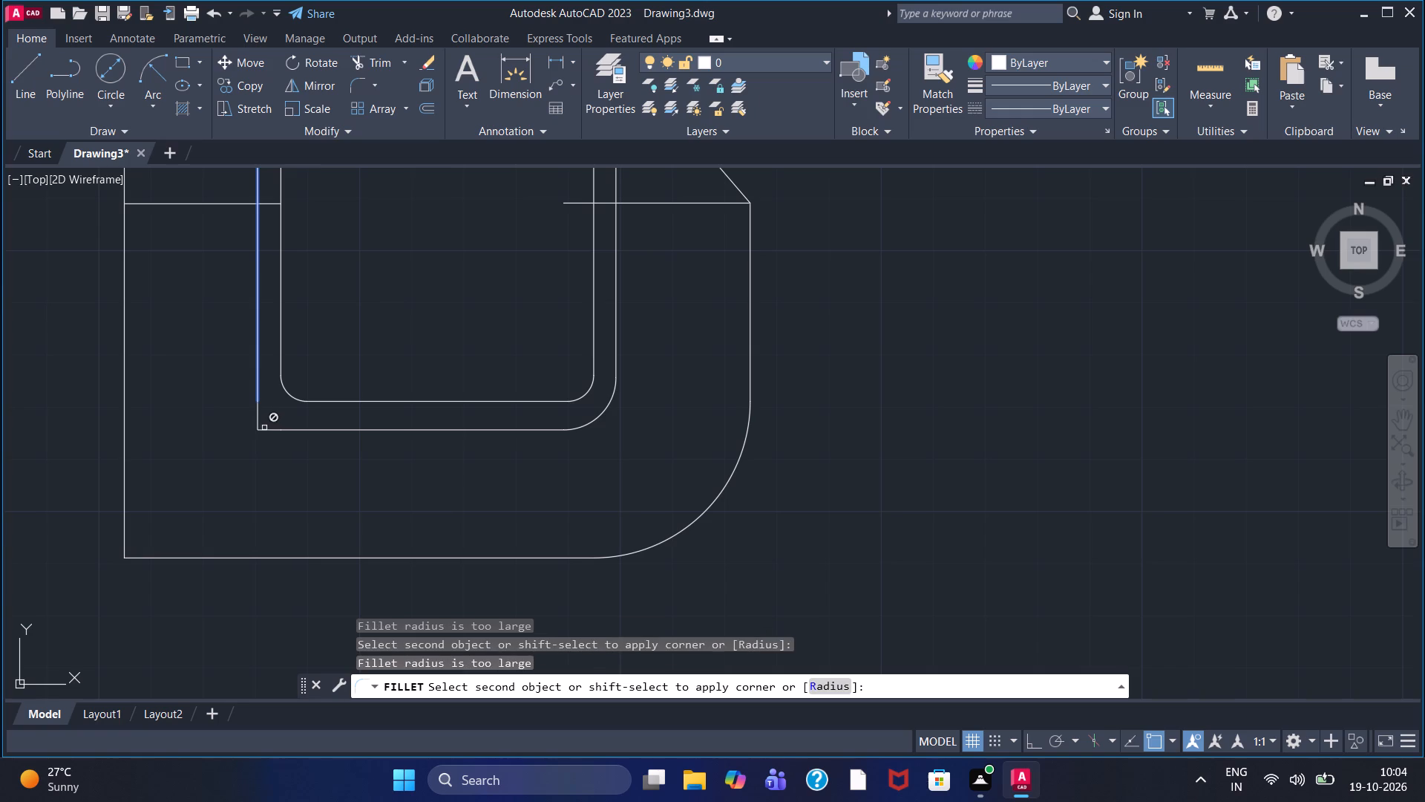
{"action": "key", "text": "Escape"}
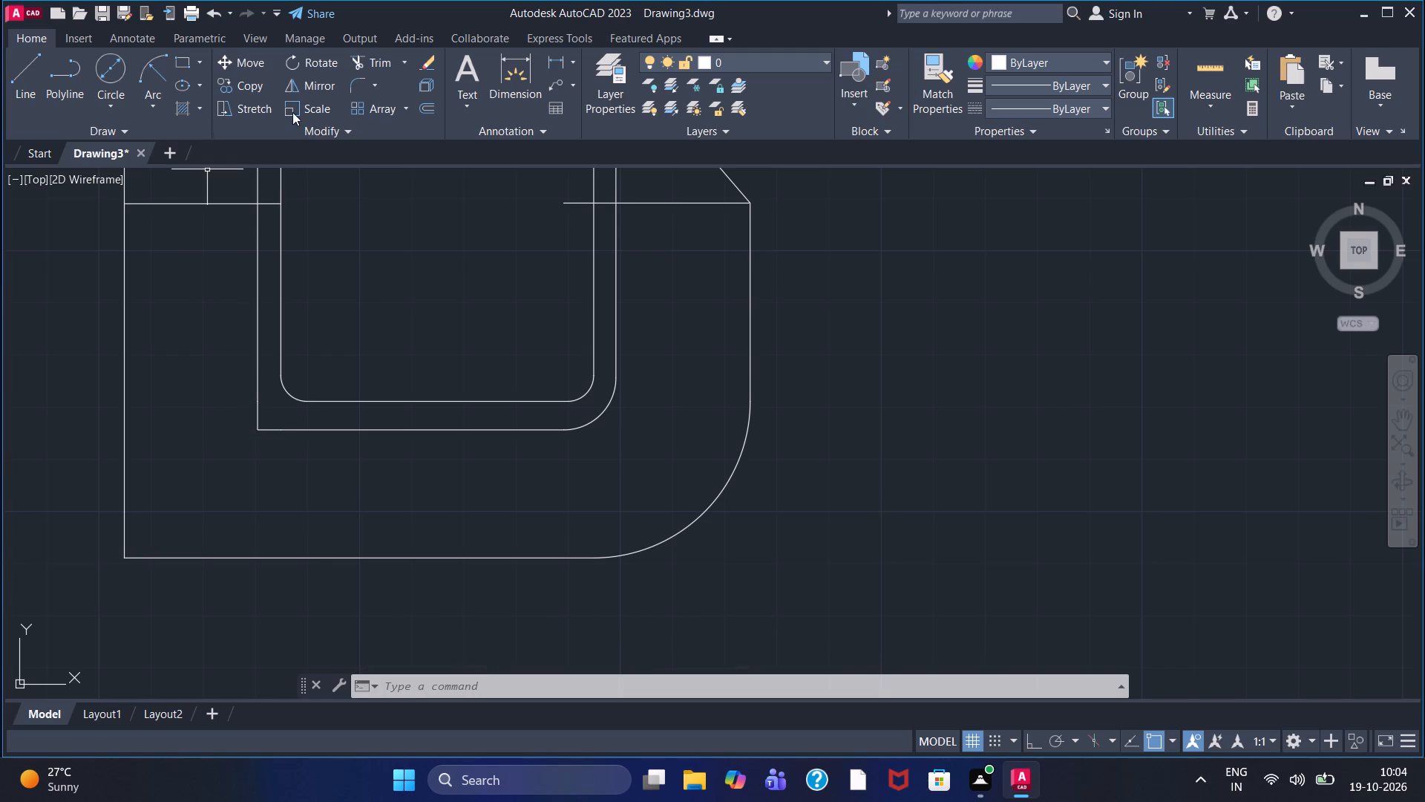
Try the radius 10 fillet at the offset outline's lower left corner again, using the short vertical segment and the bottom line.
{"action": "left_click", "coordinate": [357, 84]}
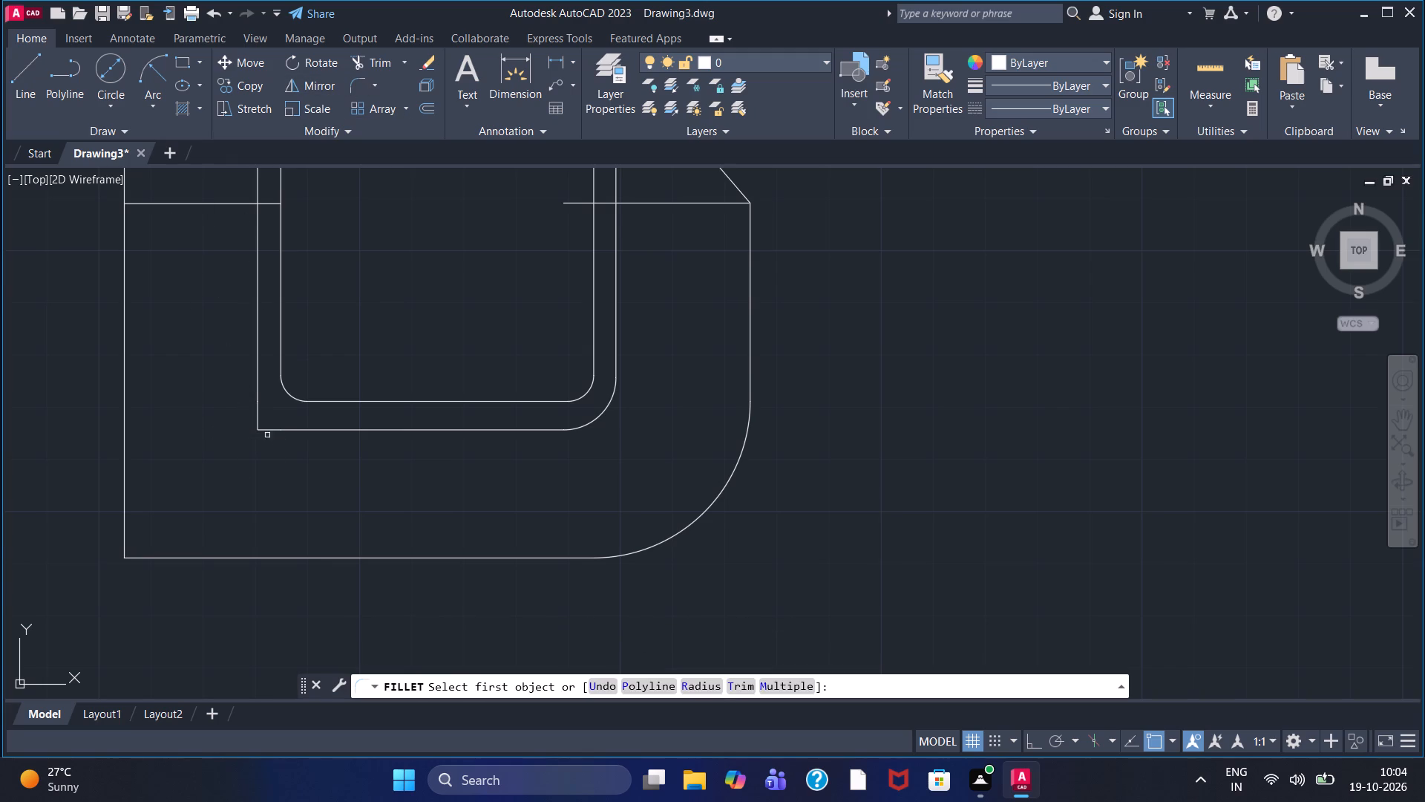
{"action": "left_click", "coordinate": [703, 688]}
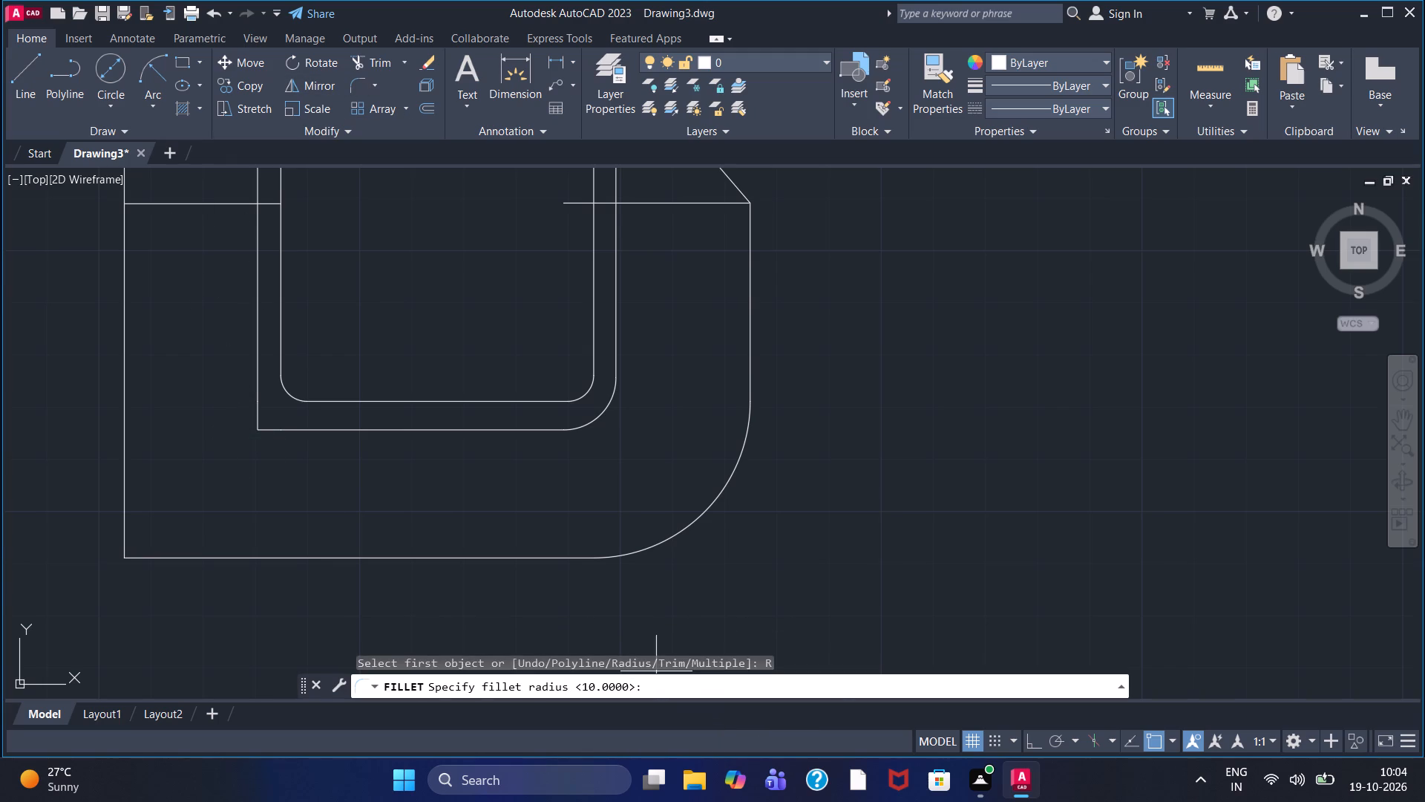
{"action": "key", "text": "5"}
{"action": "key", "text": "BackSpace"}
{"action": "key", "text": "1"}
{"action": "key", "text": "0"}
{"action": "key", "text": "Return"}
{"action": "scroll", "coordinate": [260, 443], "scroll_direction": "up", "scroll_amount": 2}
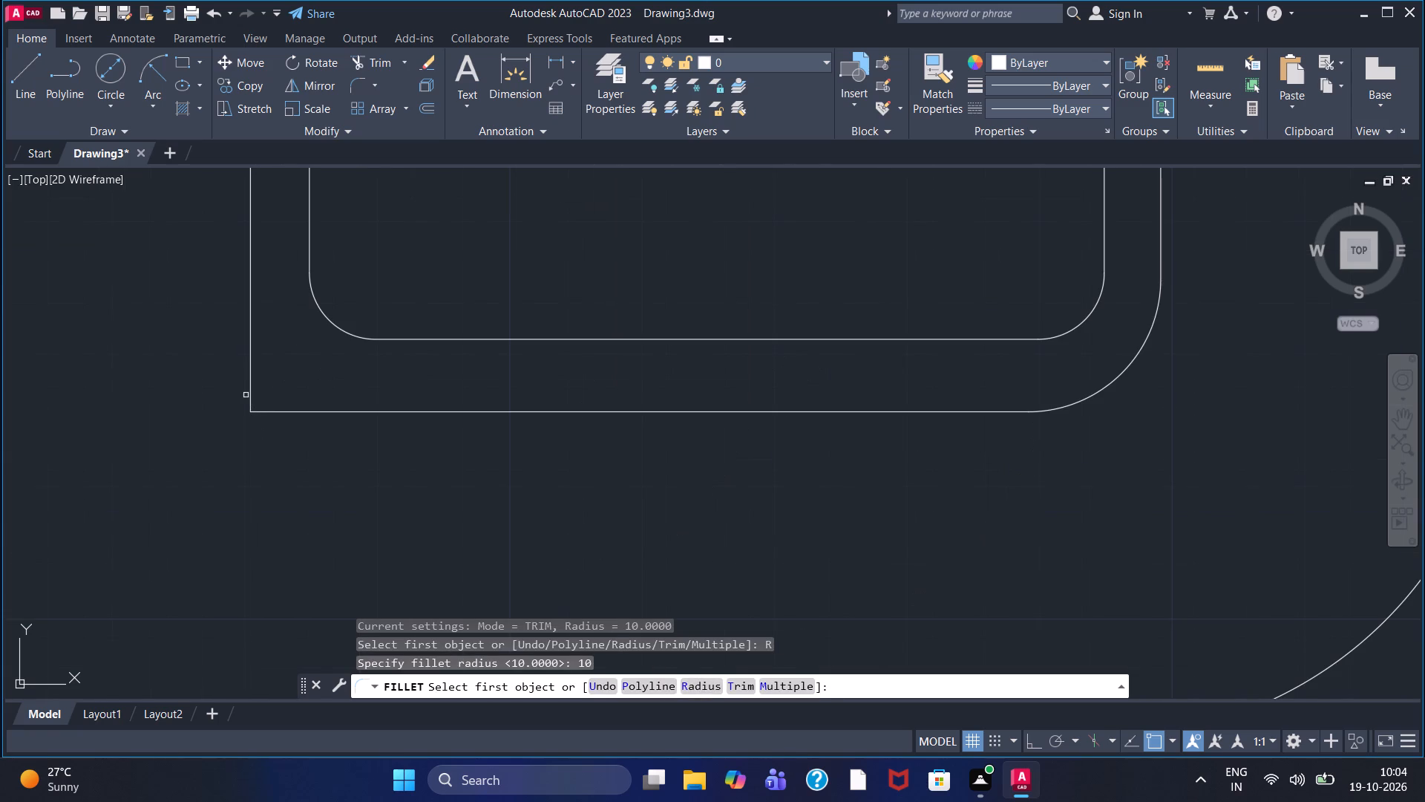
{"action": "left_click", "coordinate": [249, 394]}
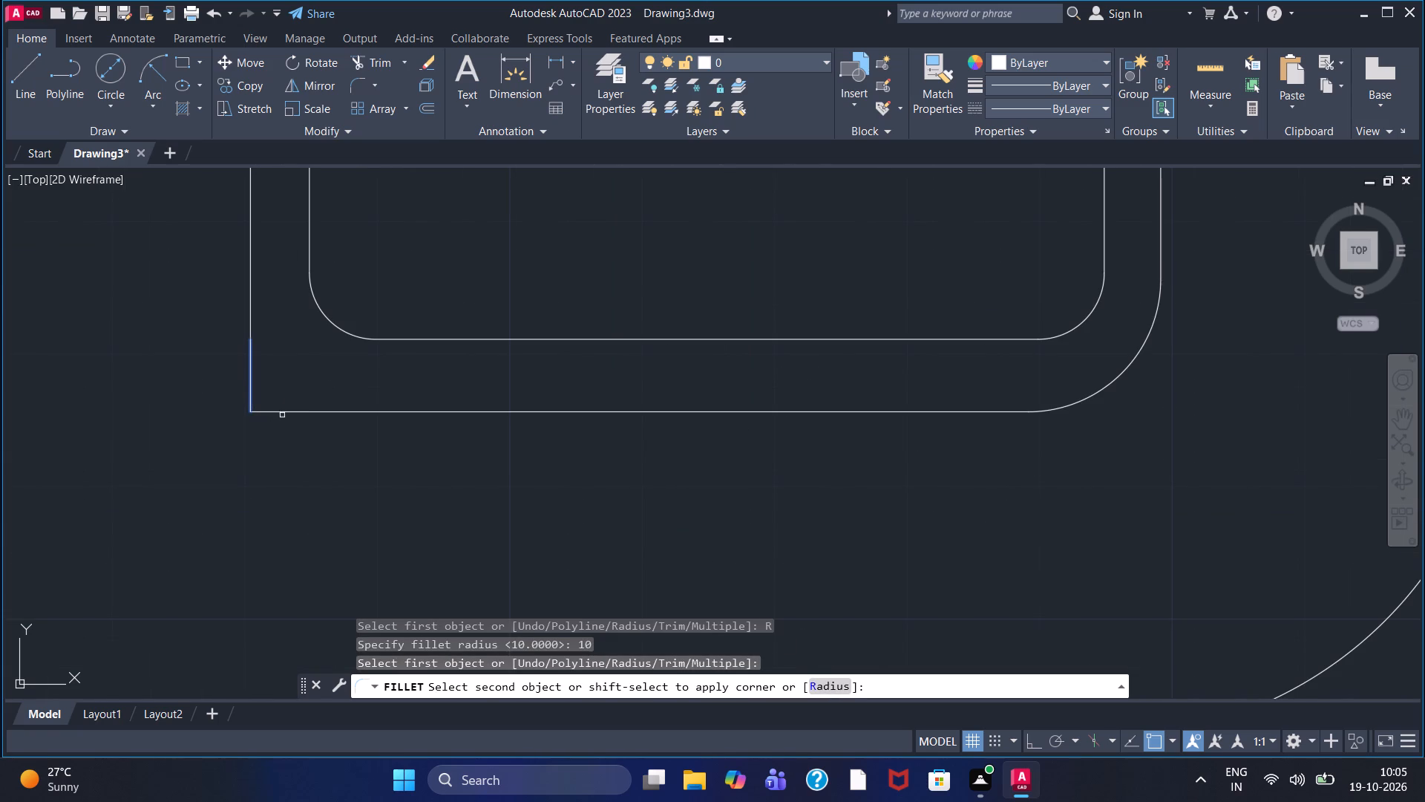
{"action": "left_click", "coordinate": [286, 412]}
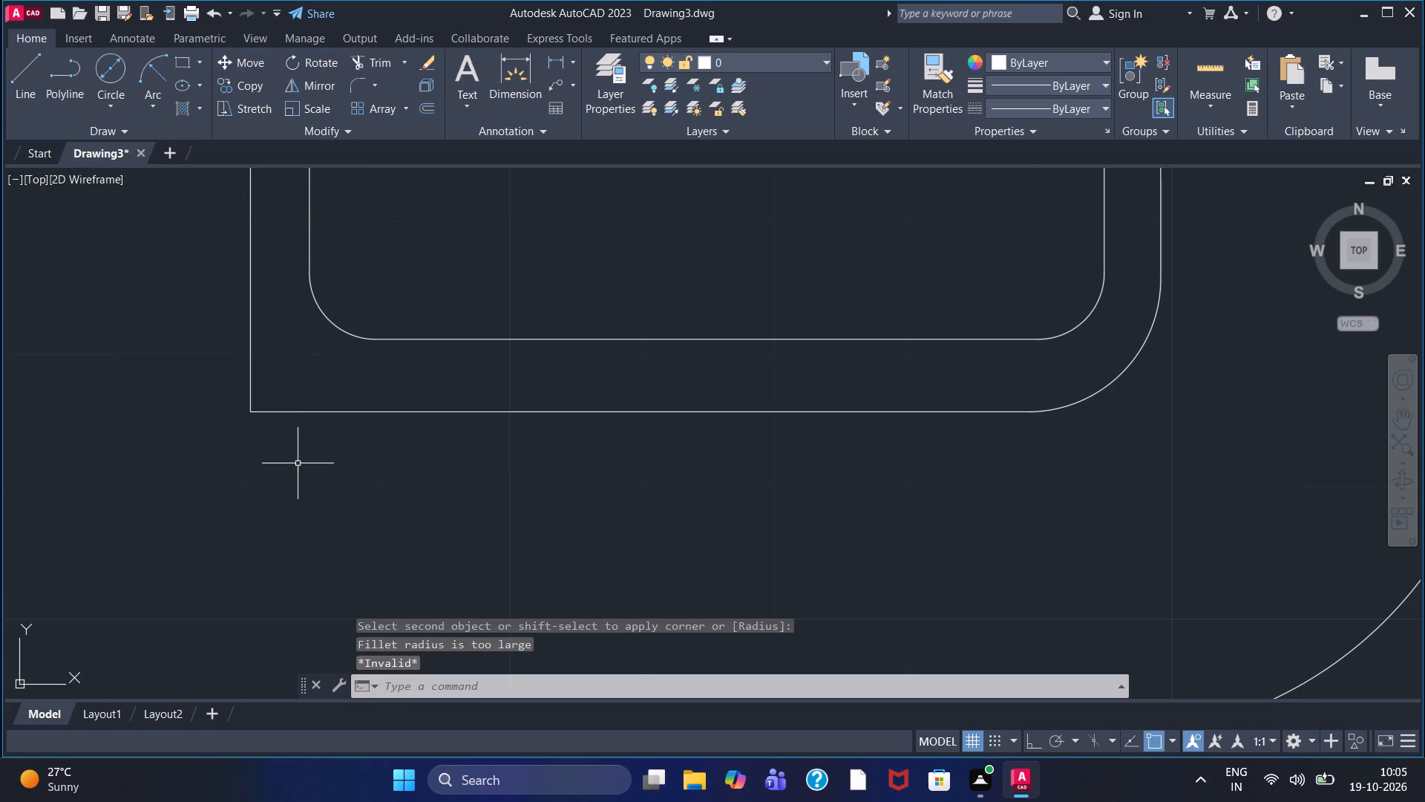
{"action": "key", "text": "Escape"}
Delete the offset outline's left vertical line and the short vertical segment below it at the lower left corner.
{"action": "scroll", "coordinate": [310, 439], "scroll_direction": "down", "scroll_amount": 1}
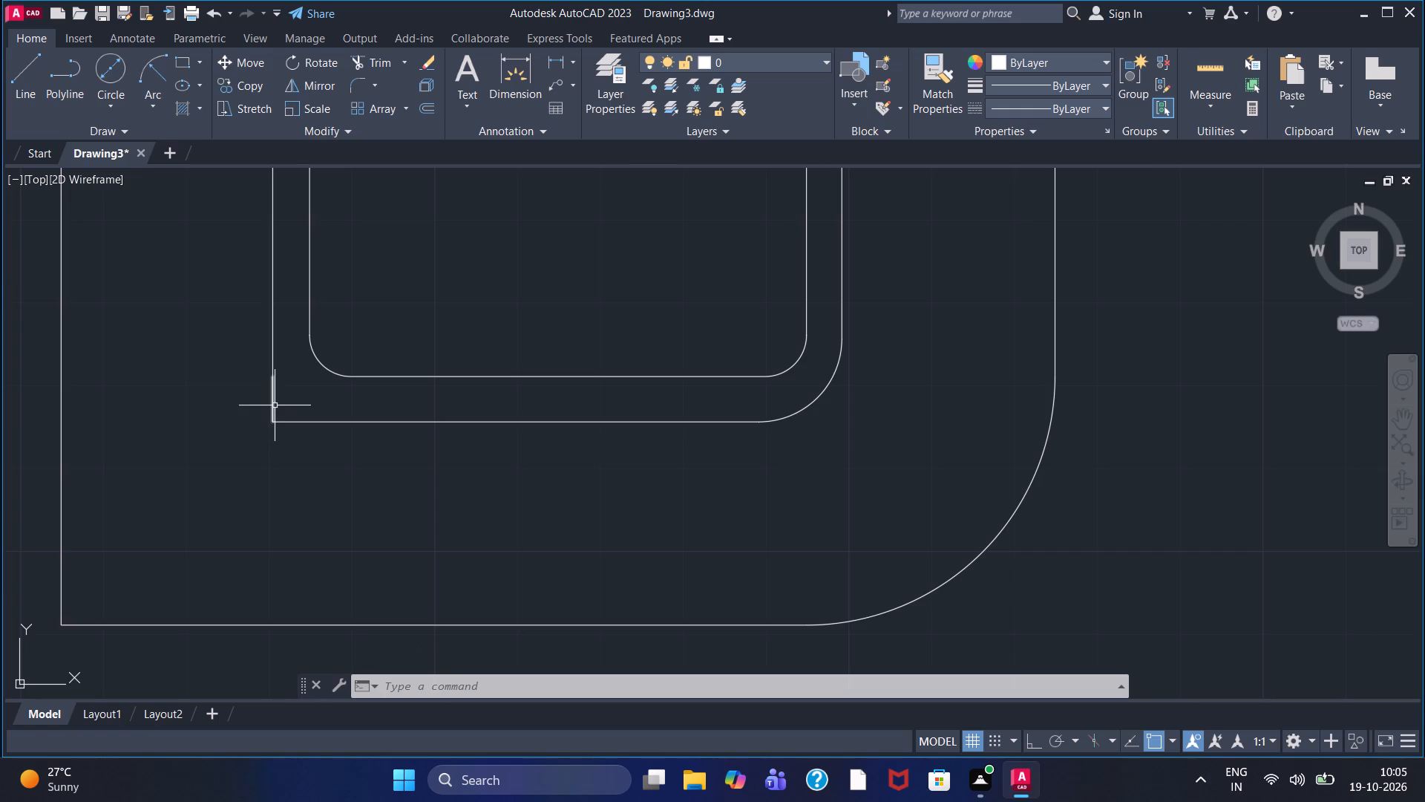
{"action": "scroll", "coordinate": [275, 405], "scroll_direction": "down", "scroll_amount": 2}
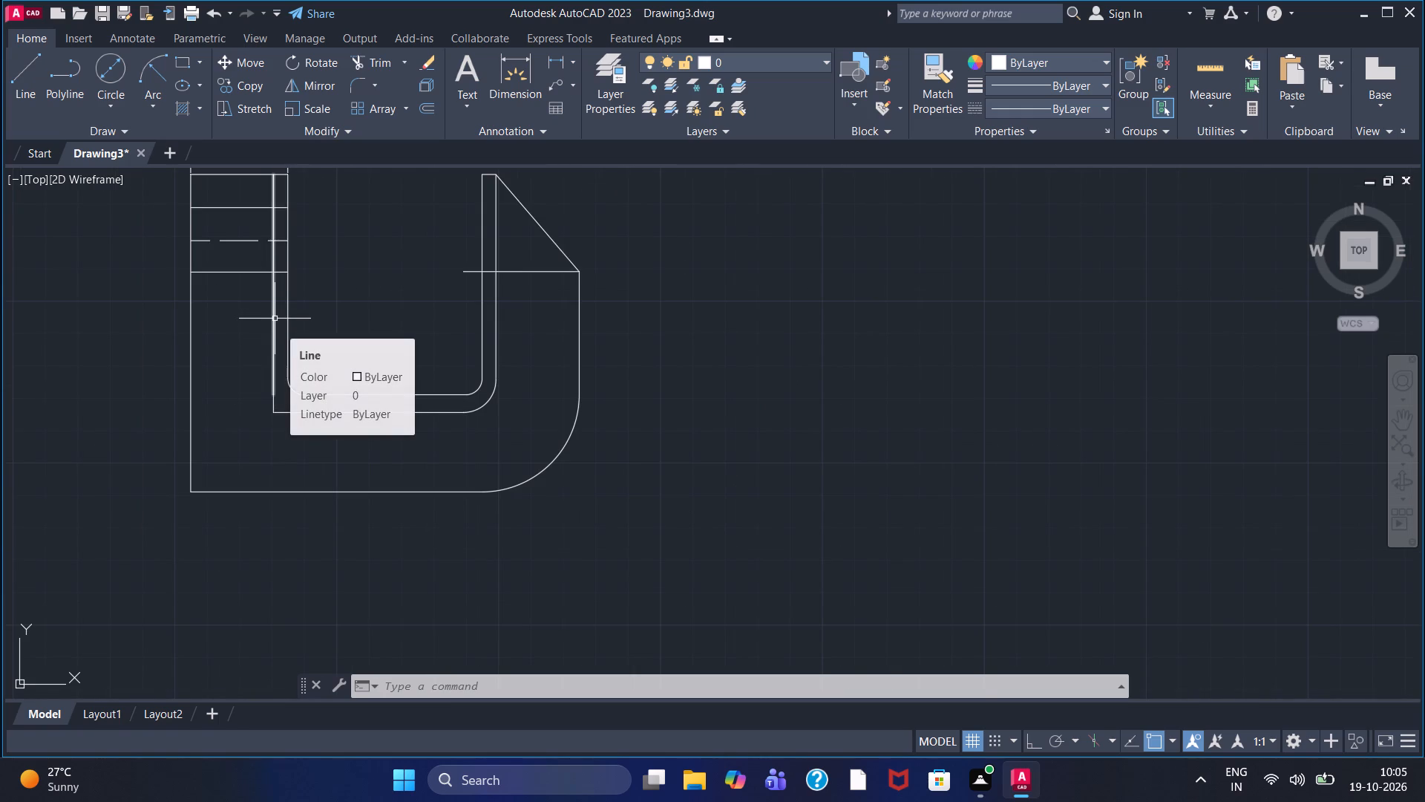
{"action": "left_click", "coordinate": [275, 319]}
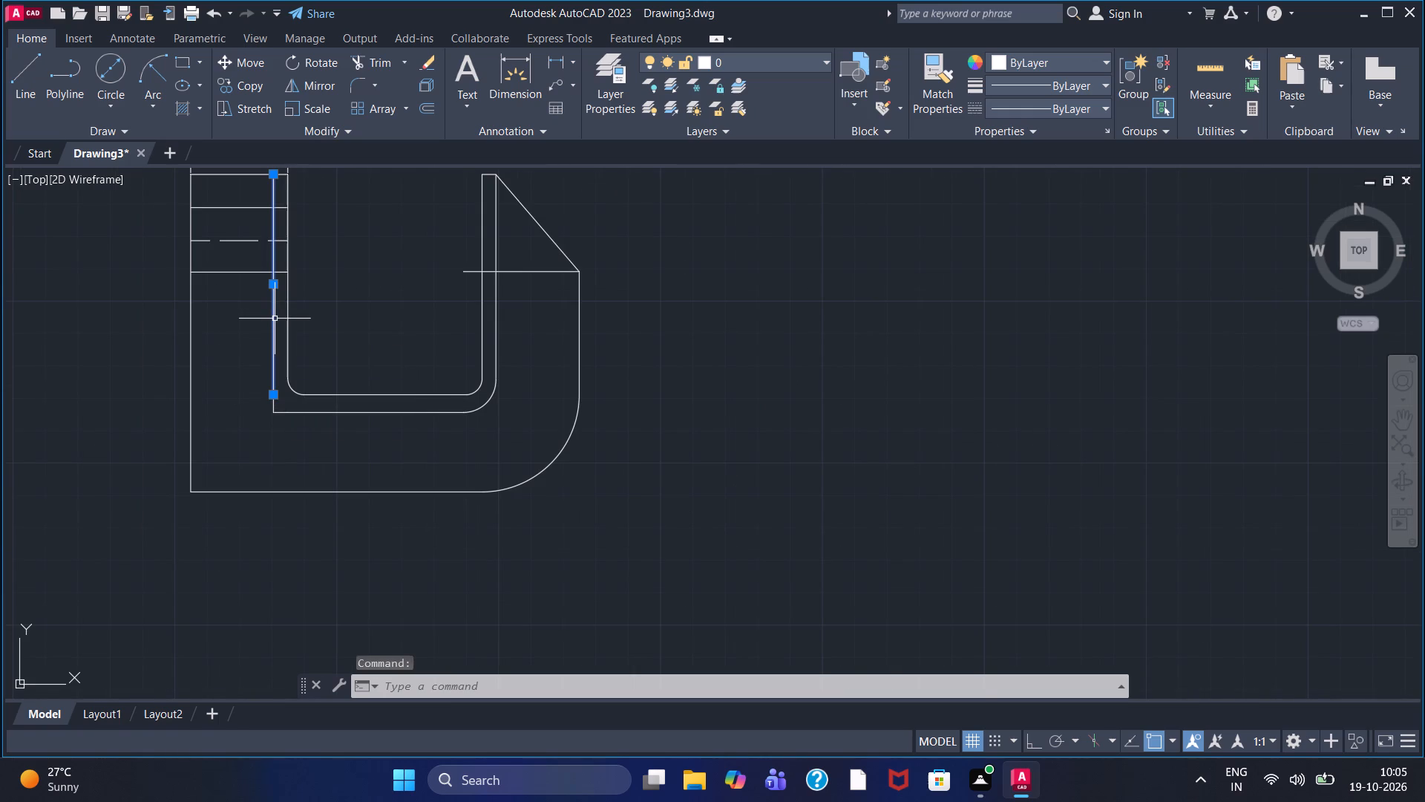
{"action": "key", "text": "Delete"}
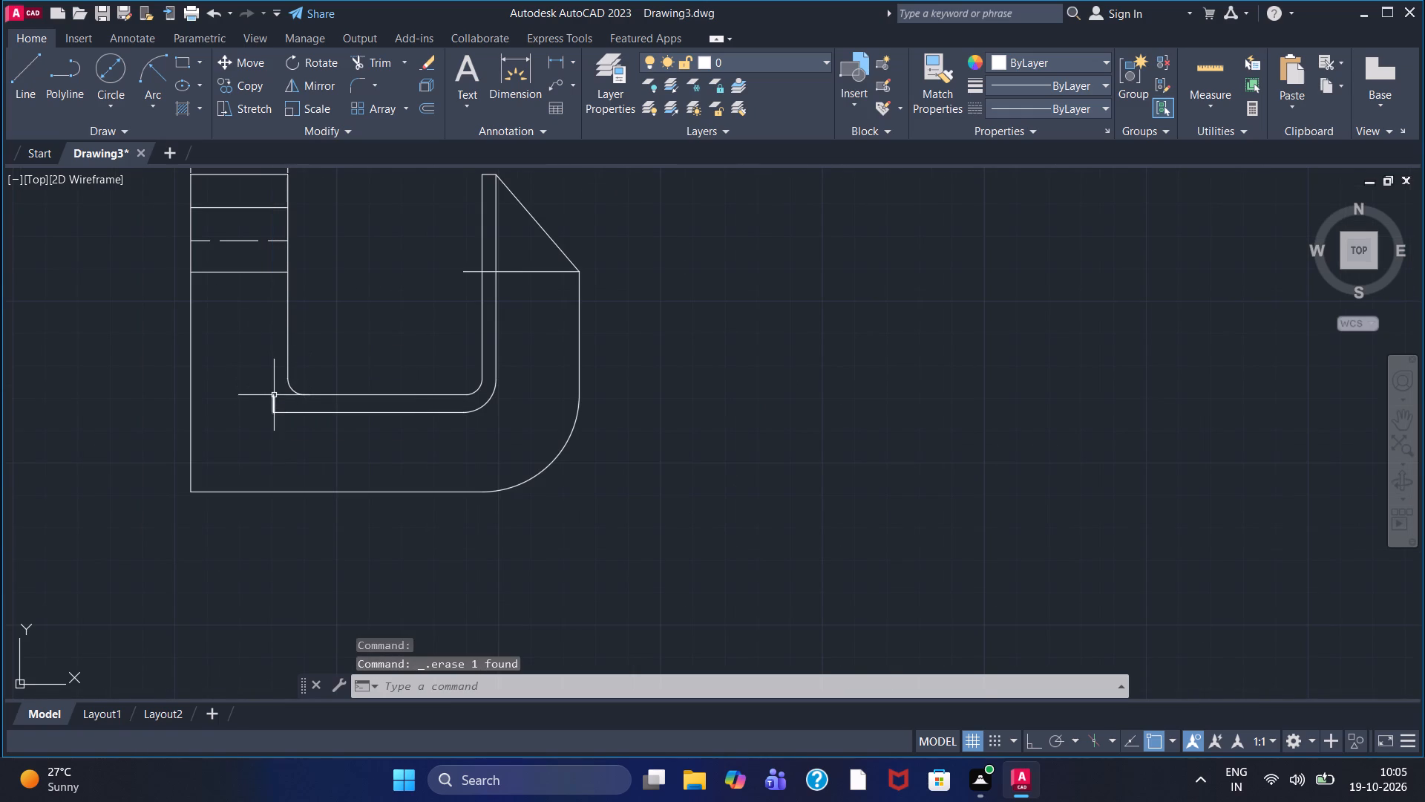
{"action": "left_click", "coordinate": [275, 398]}
{"action": "key", "text": "Delete"}
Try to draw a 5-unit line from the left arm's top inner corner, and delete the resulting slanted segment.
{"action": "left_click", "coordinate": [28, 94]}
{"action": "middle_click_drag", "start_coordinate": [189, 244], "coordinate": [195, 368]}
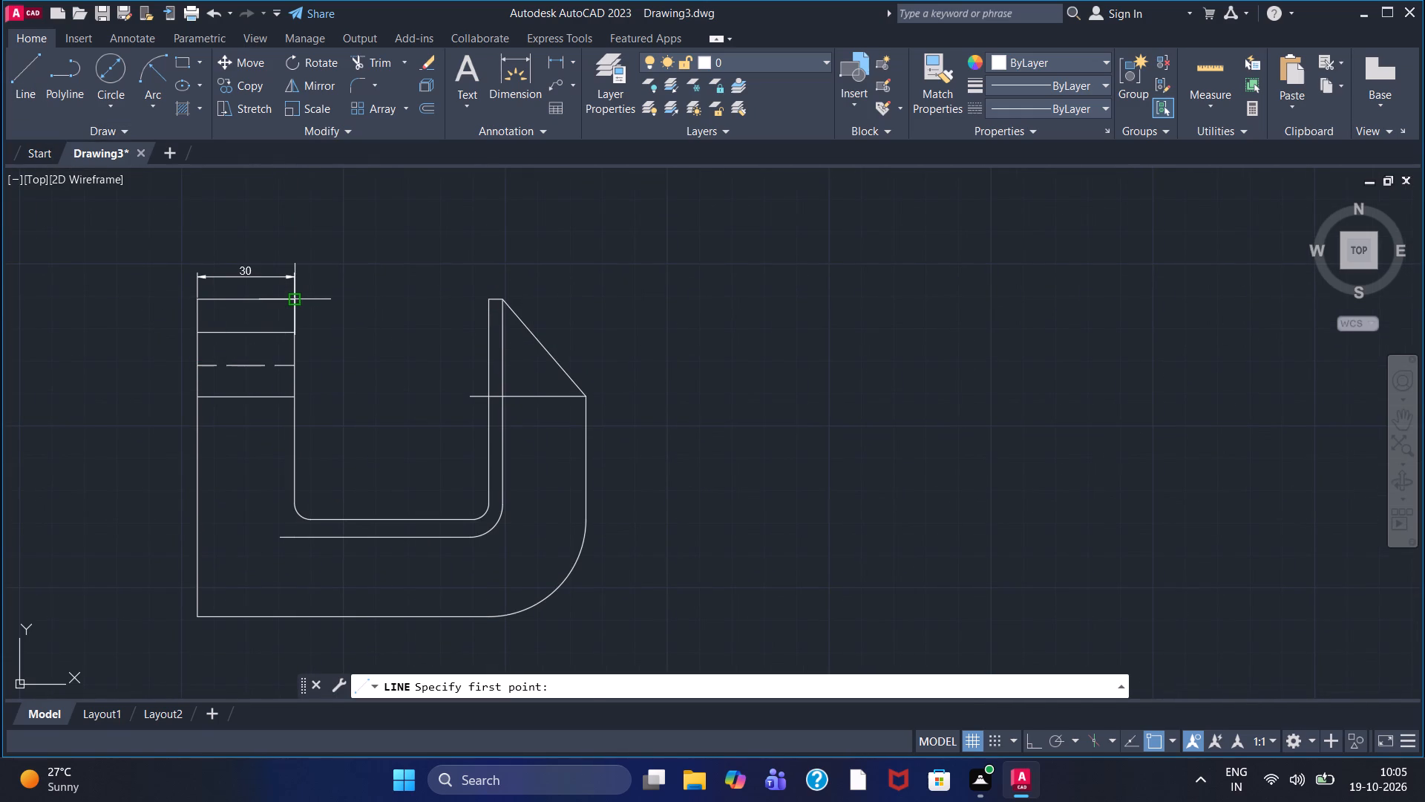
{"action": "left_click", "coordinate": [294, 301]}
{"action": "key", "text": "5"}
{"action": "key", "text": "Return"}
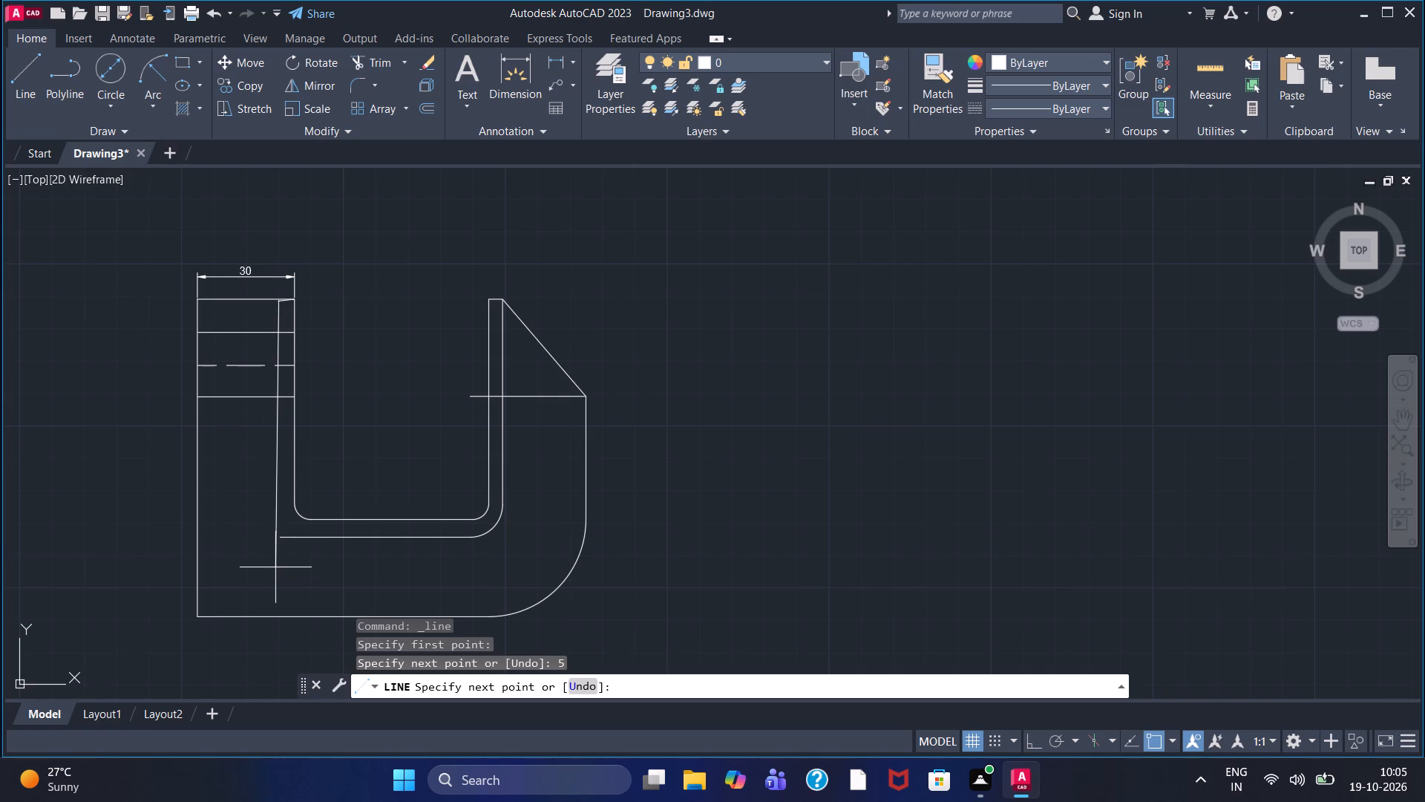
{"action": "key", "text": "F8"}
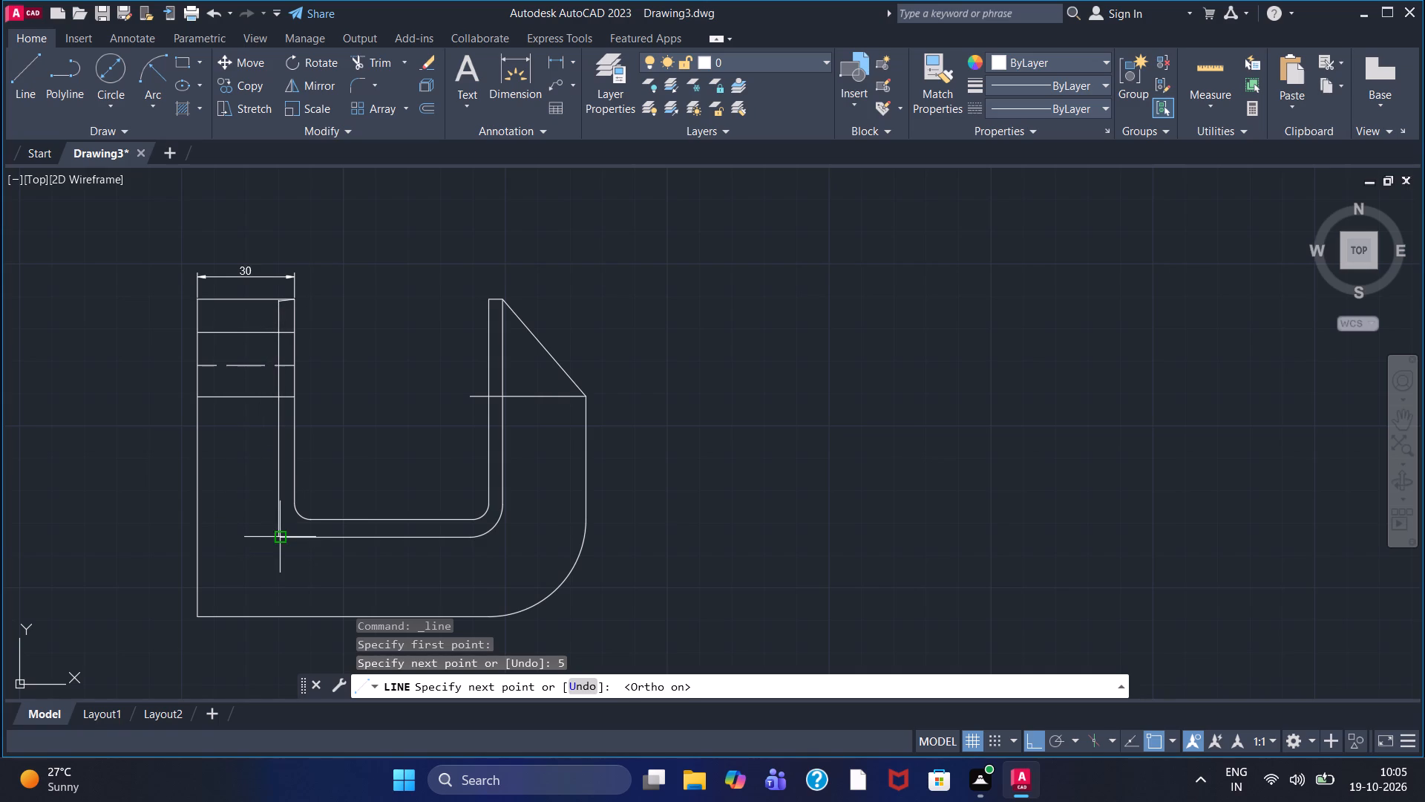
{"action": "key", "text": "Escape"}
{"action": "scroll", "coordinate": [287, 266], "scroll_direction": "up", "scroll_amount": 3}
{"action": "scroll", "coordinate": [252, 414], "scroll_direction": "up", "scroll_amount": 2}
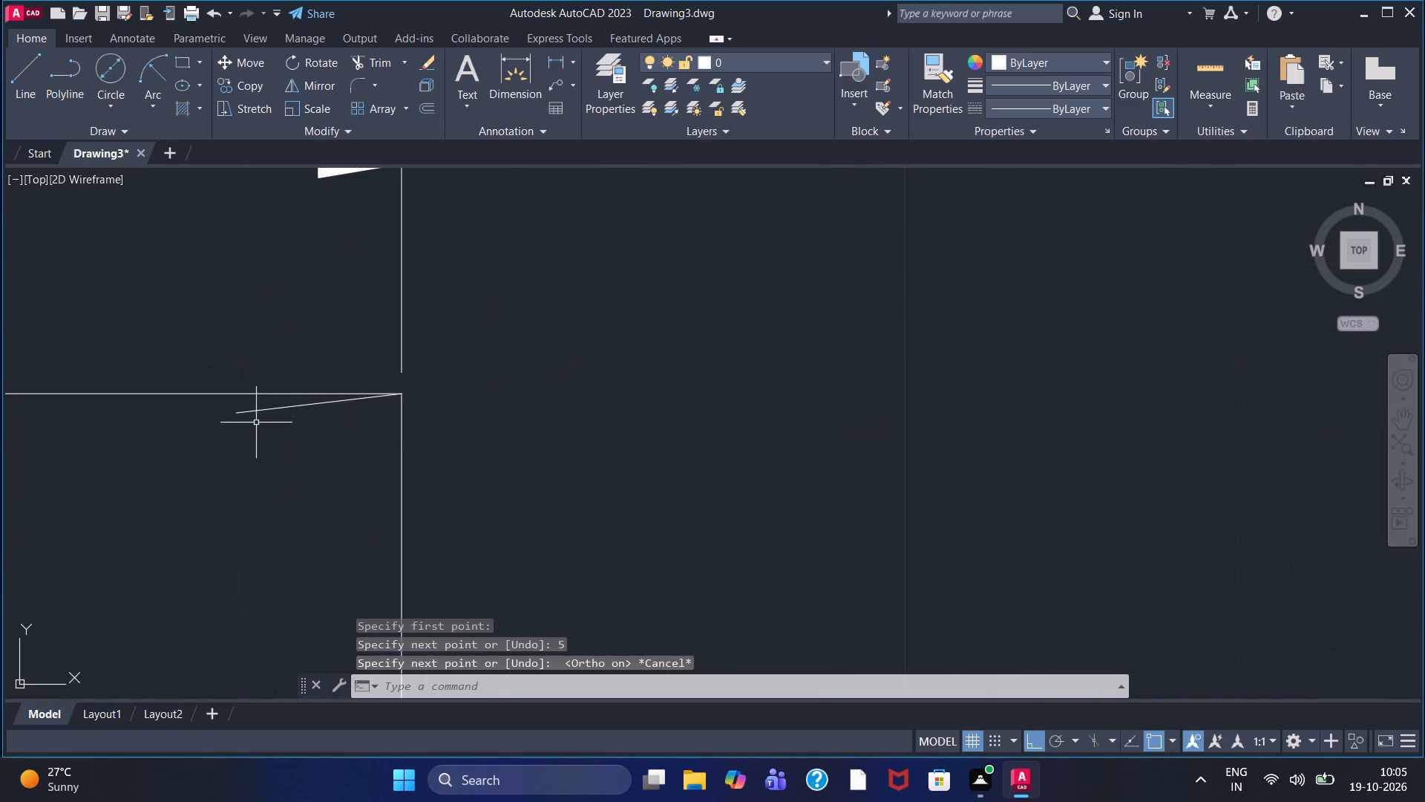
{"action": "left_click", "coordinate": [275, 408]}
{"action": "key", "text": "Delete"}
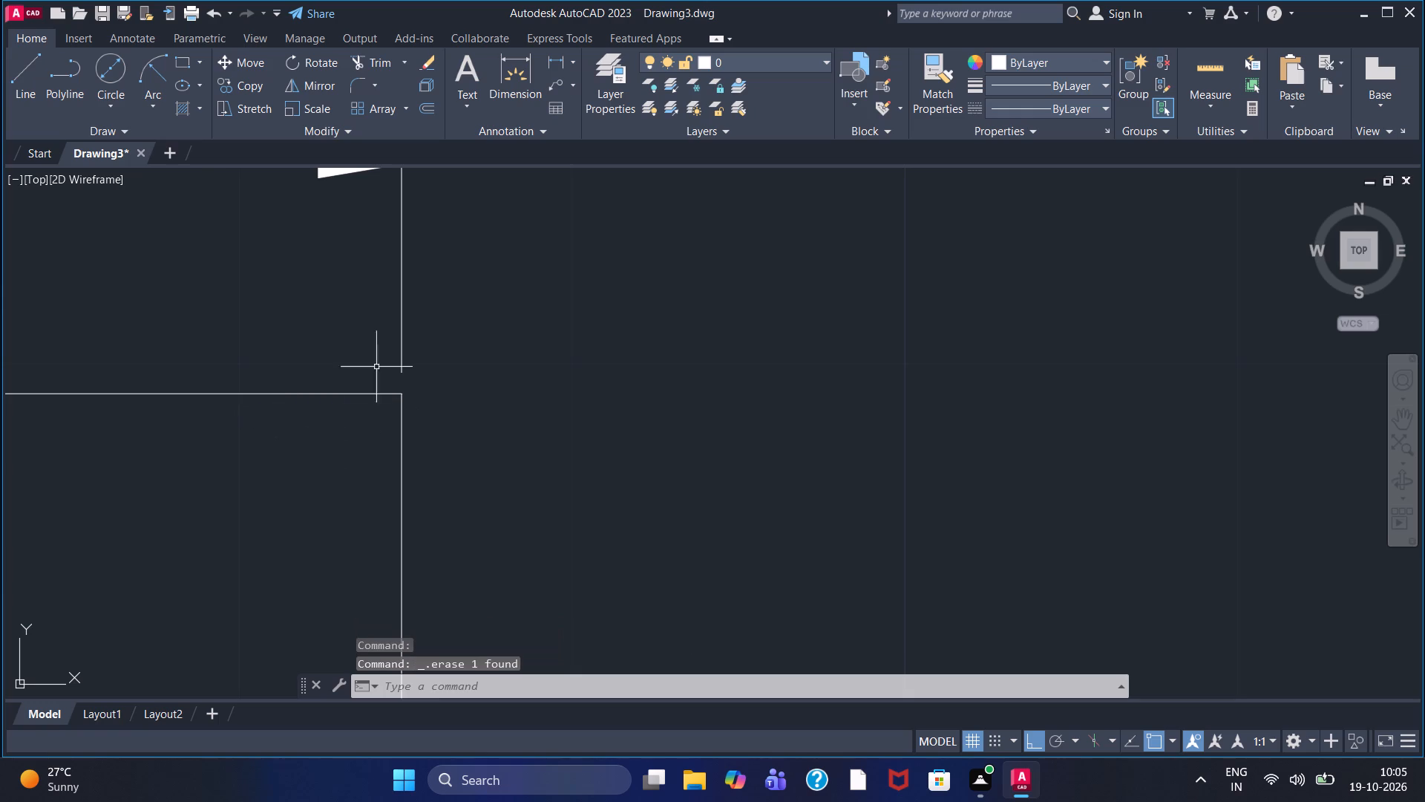
With ortho on, draw a line 5 units left from the left arm's top inner corner and vertically down past the offset bottom line.
{"action": "left_click", "coordinate": [22, 76]}
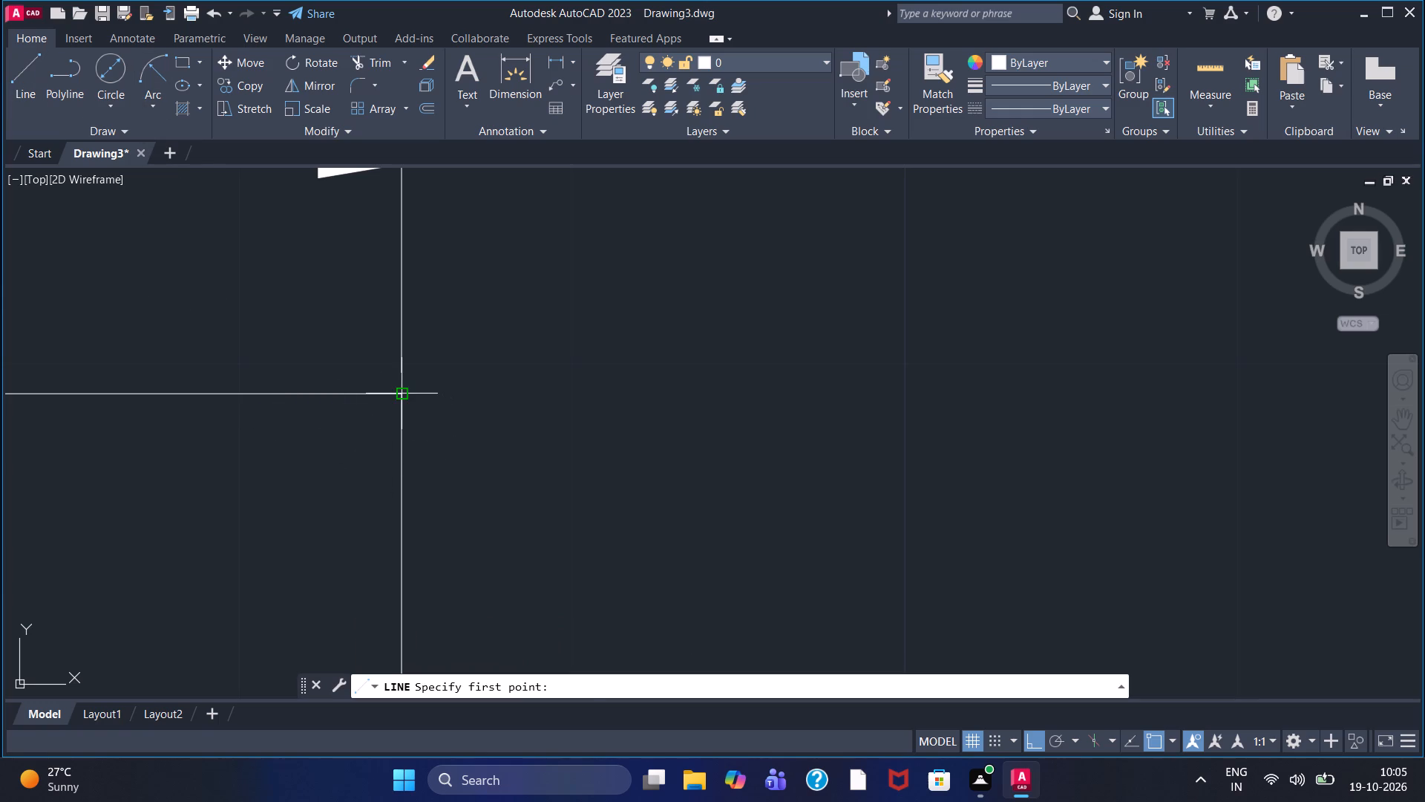
{"action": "left_click", "coordinate": [405, 396]}
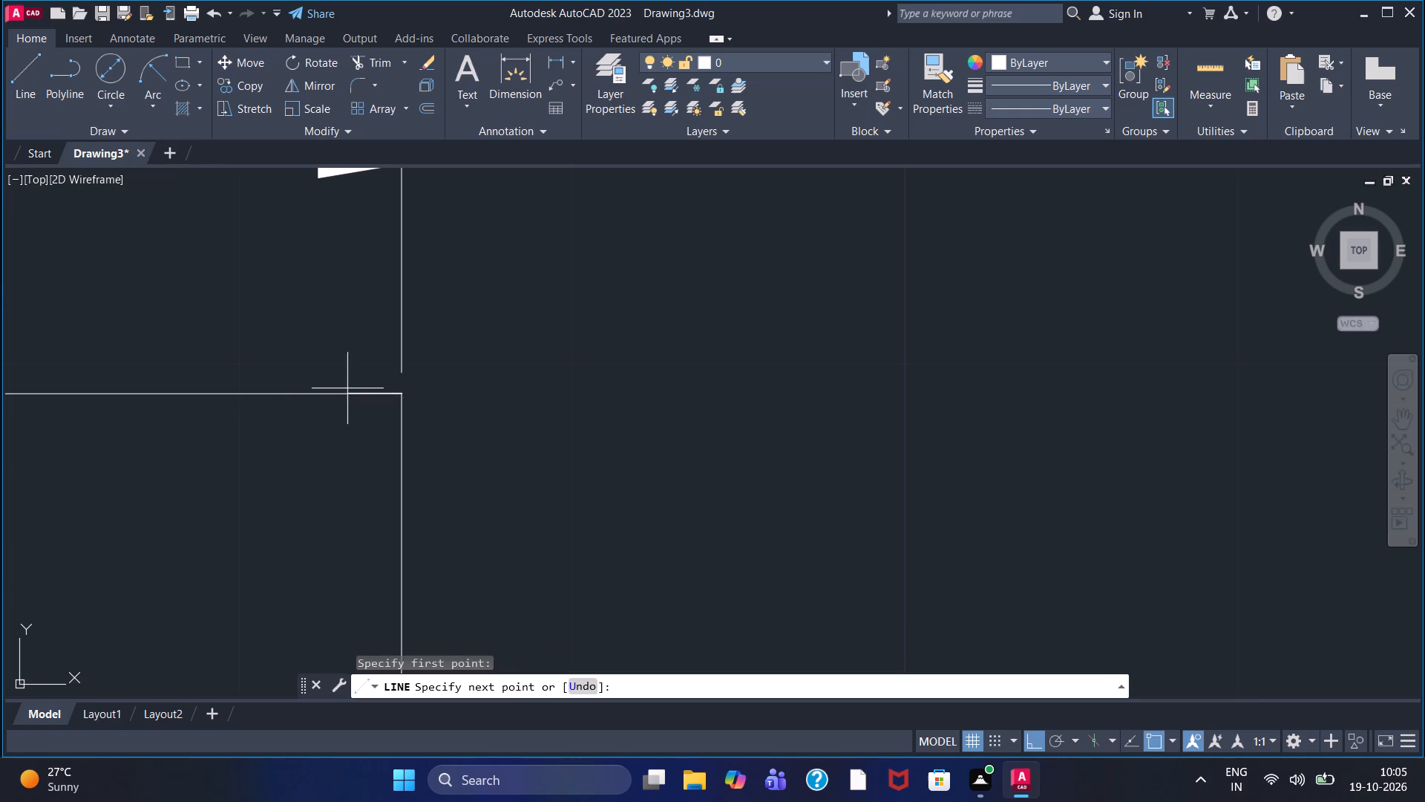
{"action": "key", "text": "5"}
{"action": "key", "text": "Return"}
{"action": "scroll", "coordinate": [330, 421], "scroll_direction": "down", "scroll_amount": 2}
{"action": "scroll", "coordinate": [298, 591], "scroll_direction": "down", "scroll_amount": 1}
{"action": "middle_click", "coordinate": [298, 591]}
{"action": "scroll", "coordinate": [298, 586], "scroll_direction": "down", "scroll_amount": 1}
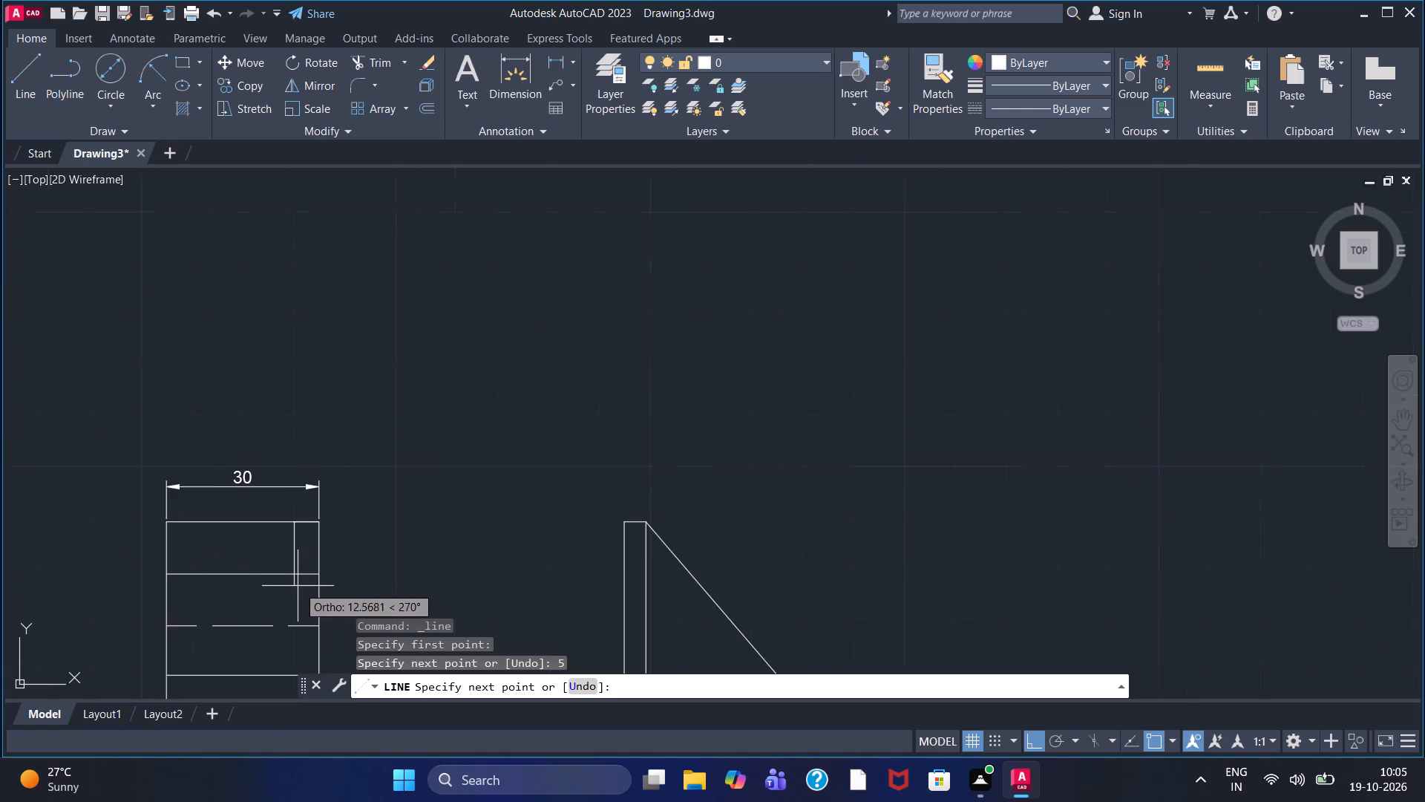
{"action": "middle_click_drag", "start_coordinate": [300, 583], "coordinate": [322, 305]}
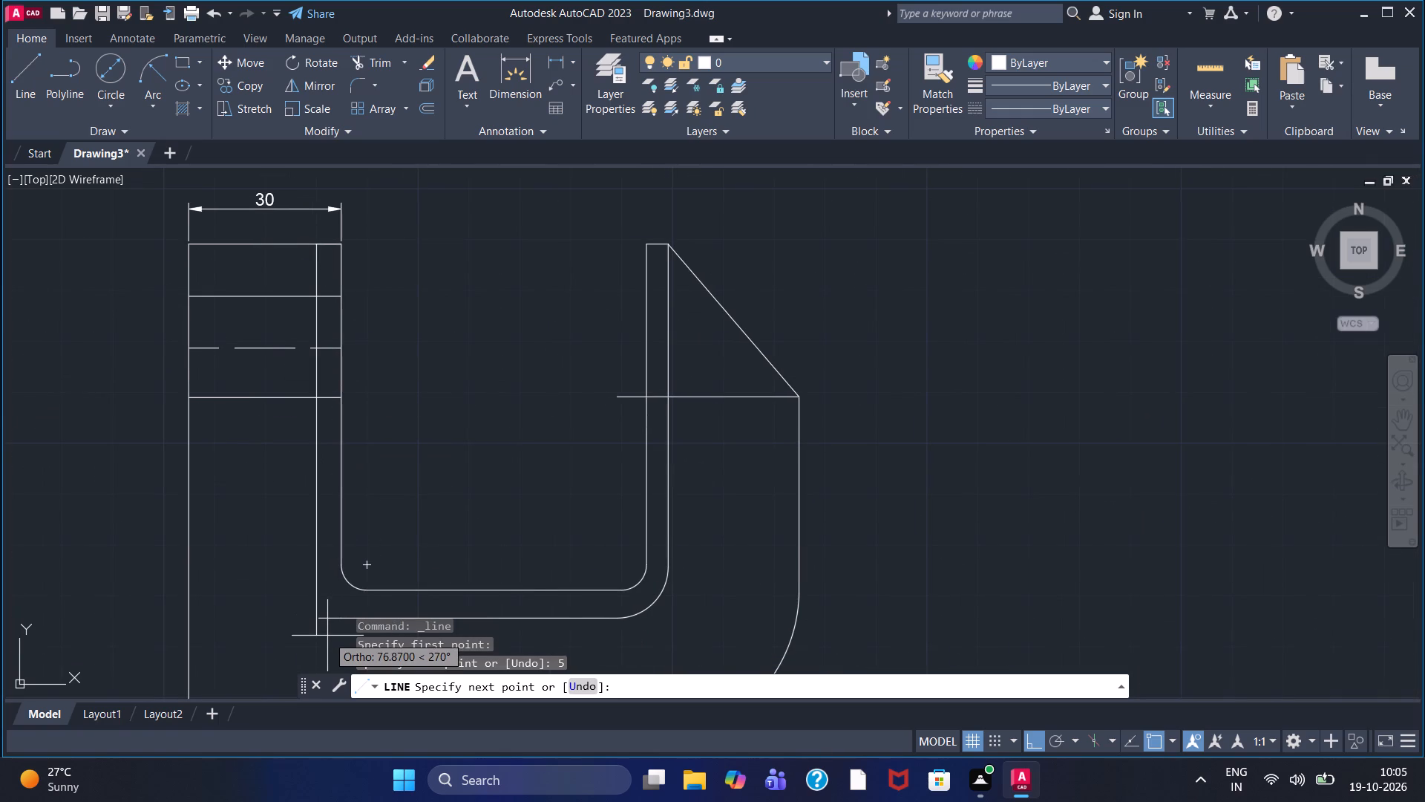
{"action": "left_click", "coordinate": [321, 642]}
{"action": "right_click", "coordinate": [321, 642]}
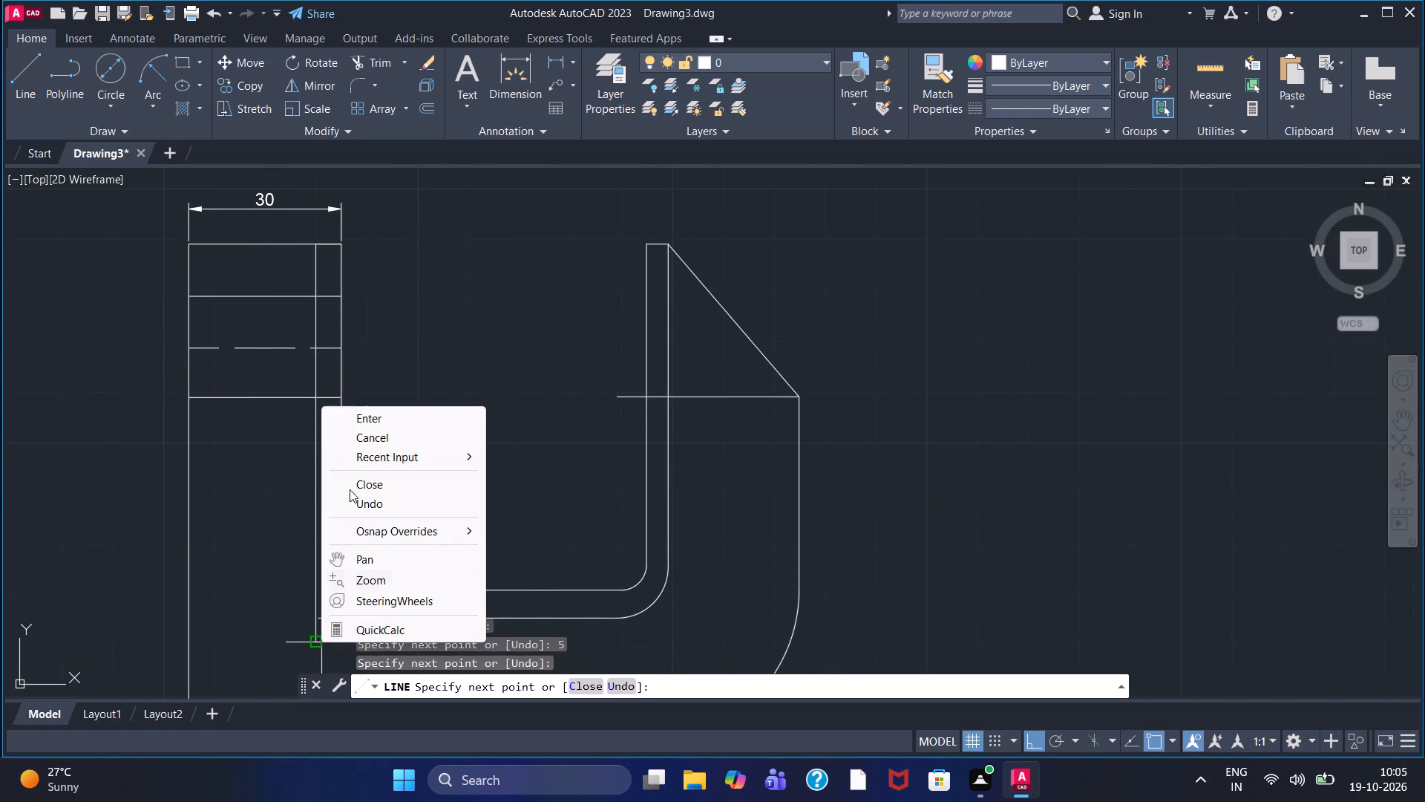
{"action": "left_click", "coordinate": [370, 423]}
{"action": "key", "text": "Escape"}
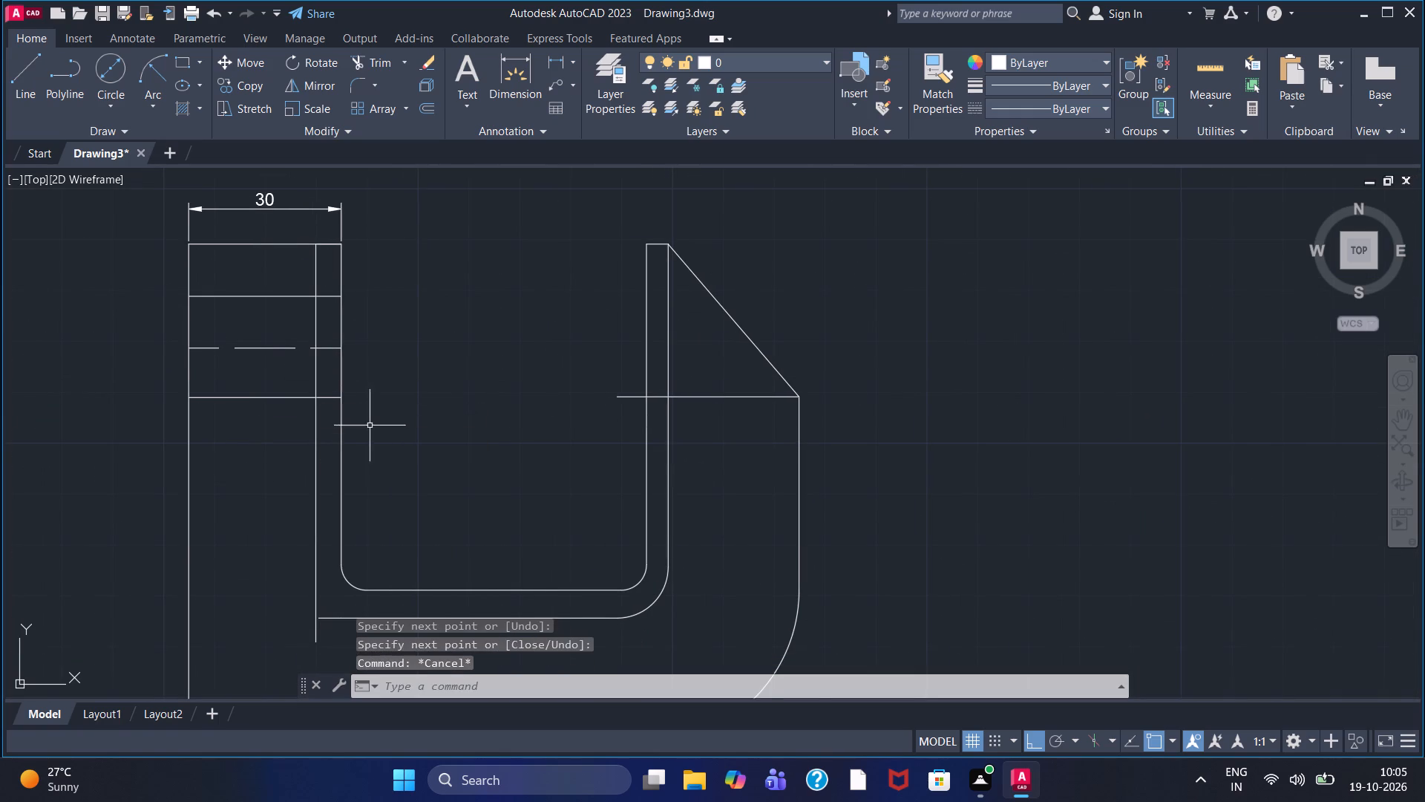
Delete the offset outline's bottom line and the short leftover horizontal segment at its left end.
{"action": "middle_click_drag", "start_coordinate": [471, 548], "coordinate": [471, 446]}
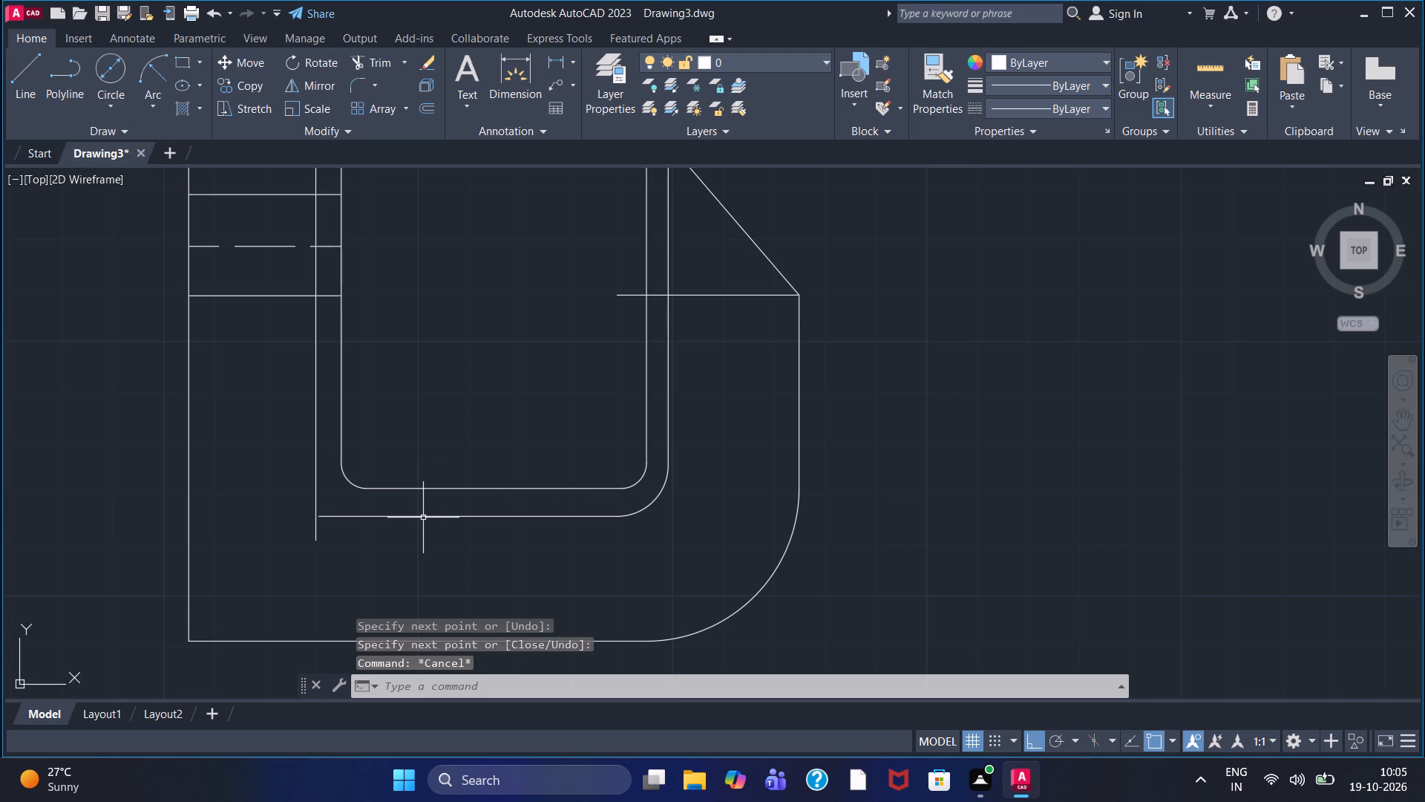
{"action": "left_click", "coordinate": [423, 518]}
{"action": "key", "text": "Delete"}
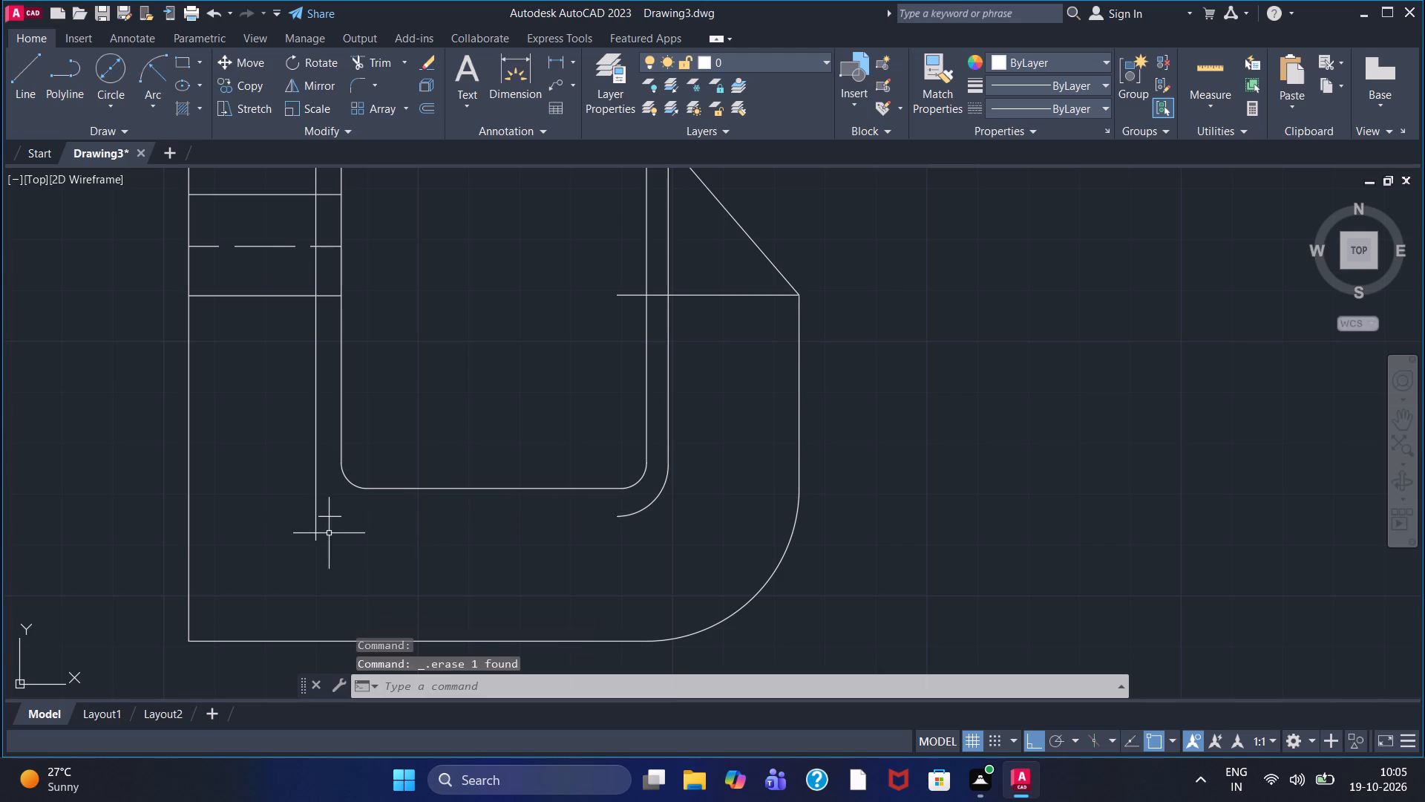
{"action": "left_click", "coordinate": [328, 516]}
{"action": "key", "text": "Delete"}
Draw a horizontal line from the offset outline's lower right arc end leftward past the new vertical line.
{"action": "left_click", "coordinate": [10, 89]}
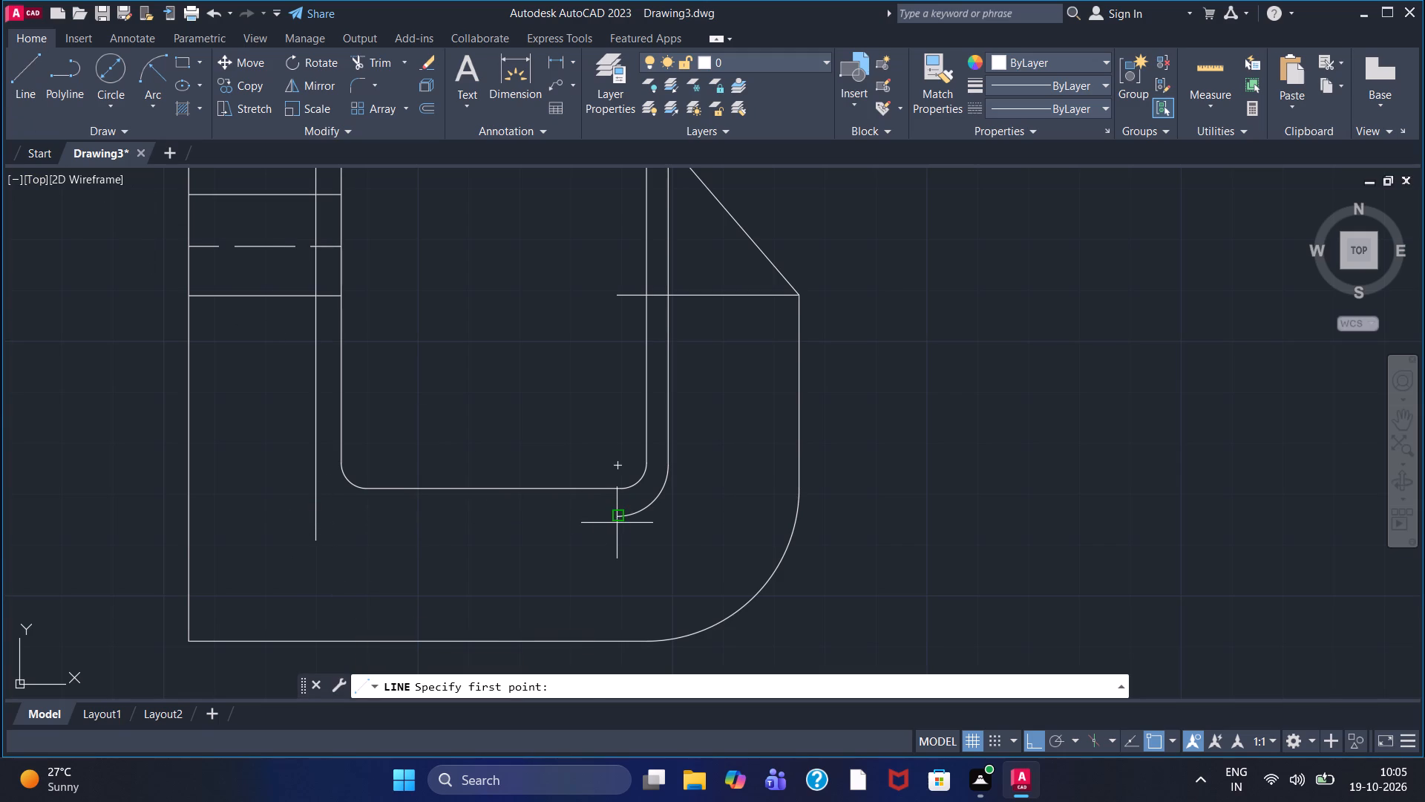
{"action": "left_click", "coordinate": [617, 523]}
{"action": "left_click", "coordinate": [265, 529]}
{"action": "right_click", "coordinate": [262, 531]}
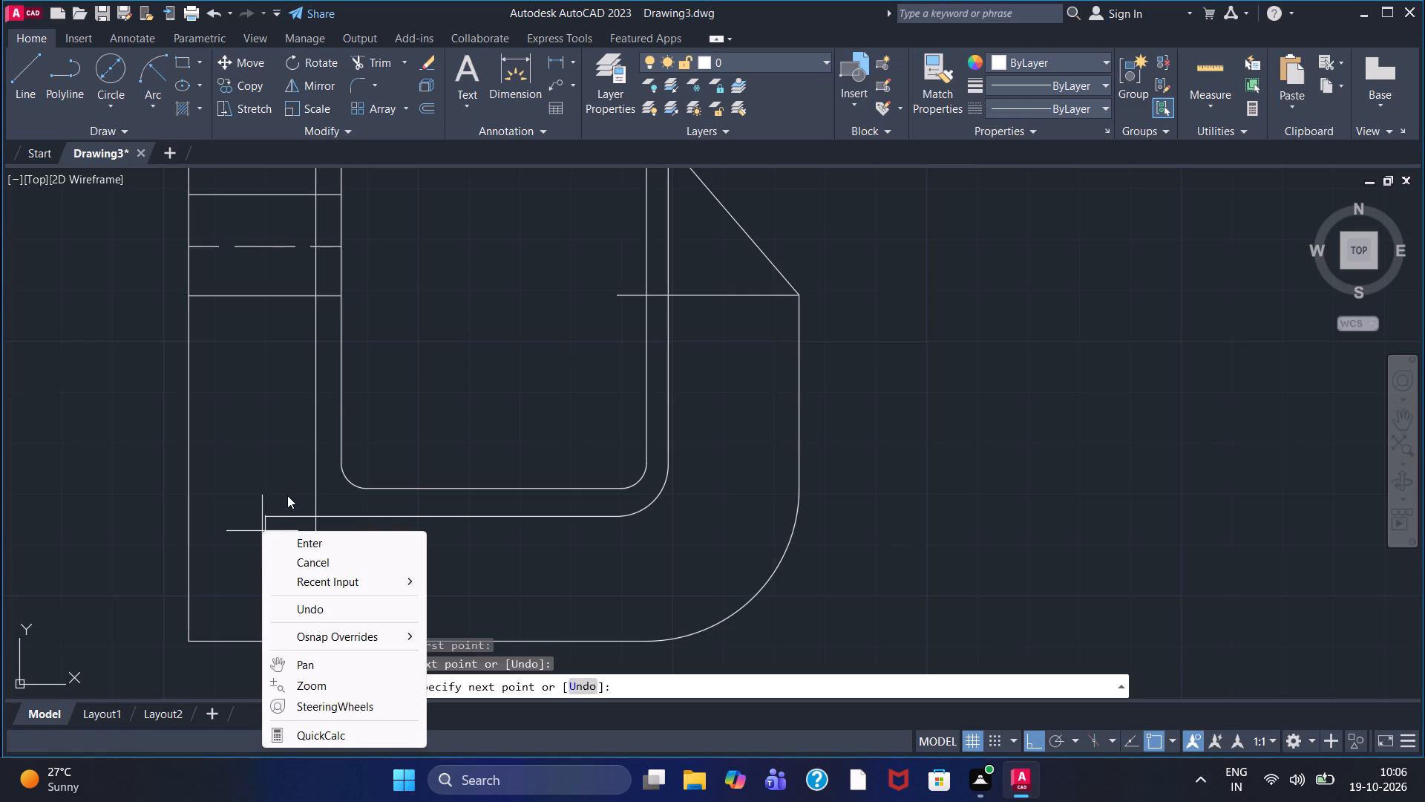
{"action": "left_click", "coordinate": [308, 544]}
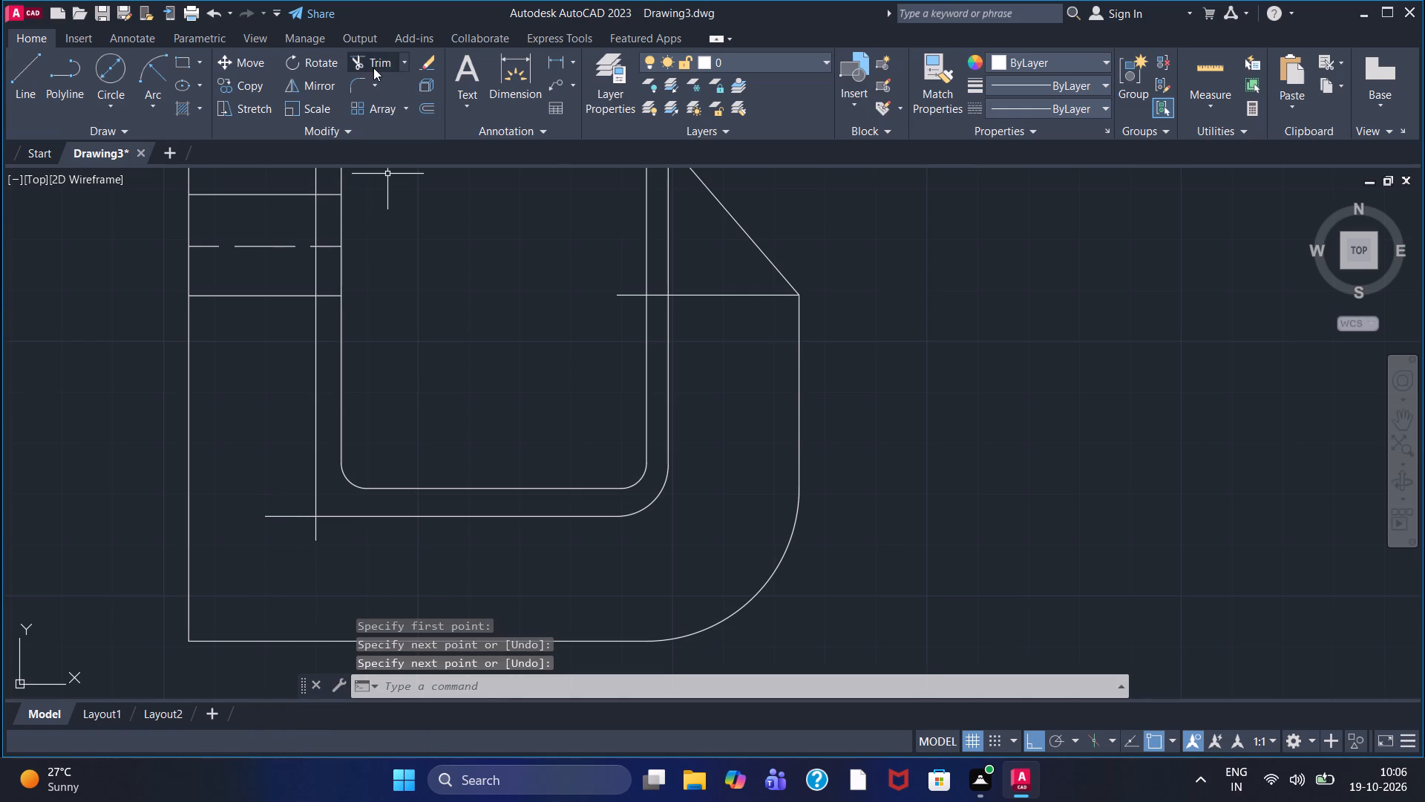
Trim the overhanging ends of the horizontal and vertical lines at the offset outline's lower left corner.
{"action": "left_click", "coordinate": [373, 68]}
{"action": "left_click", "coordinate": [301, 516]}
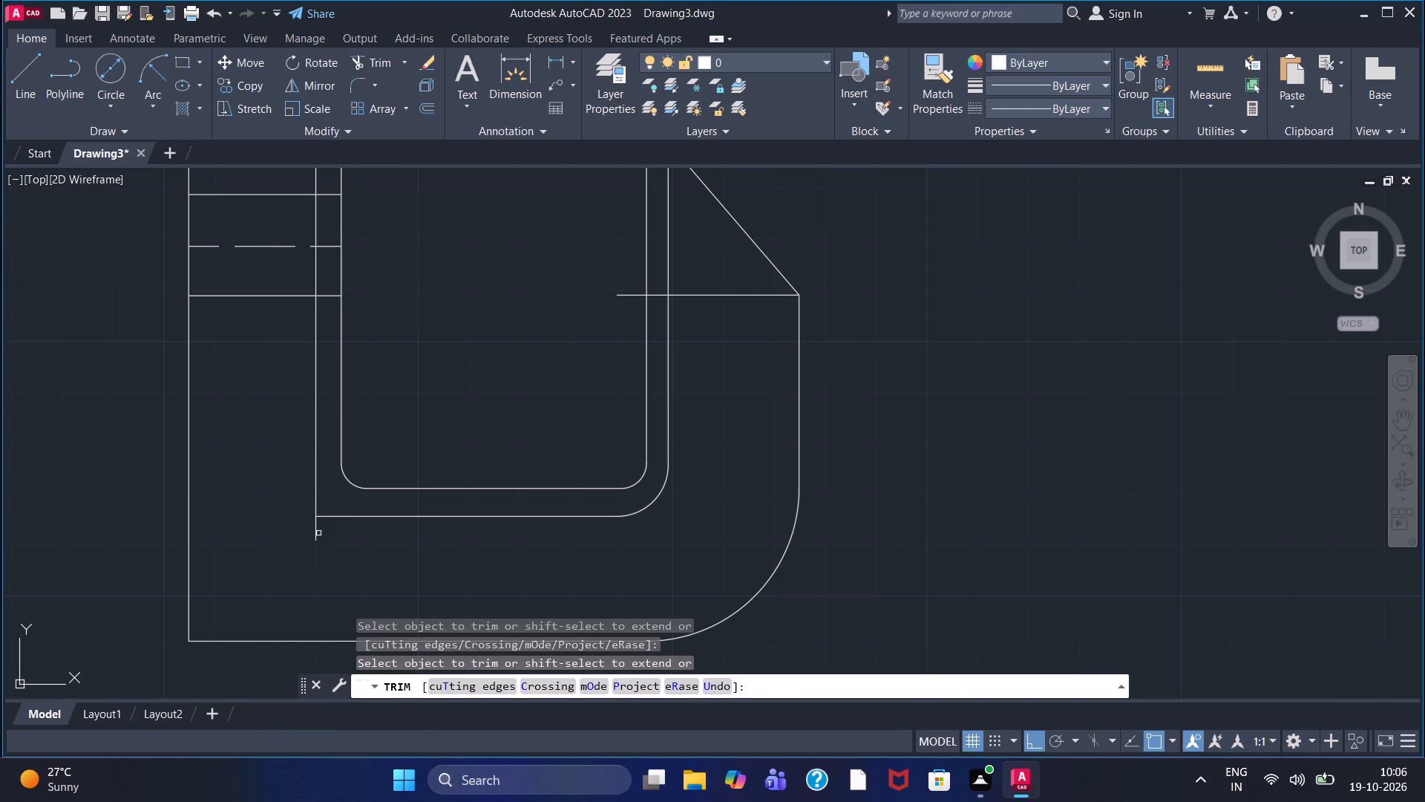
{"action": "left_click", "coordinate": [315, 532]}
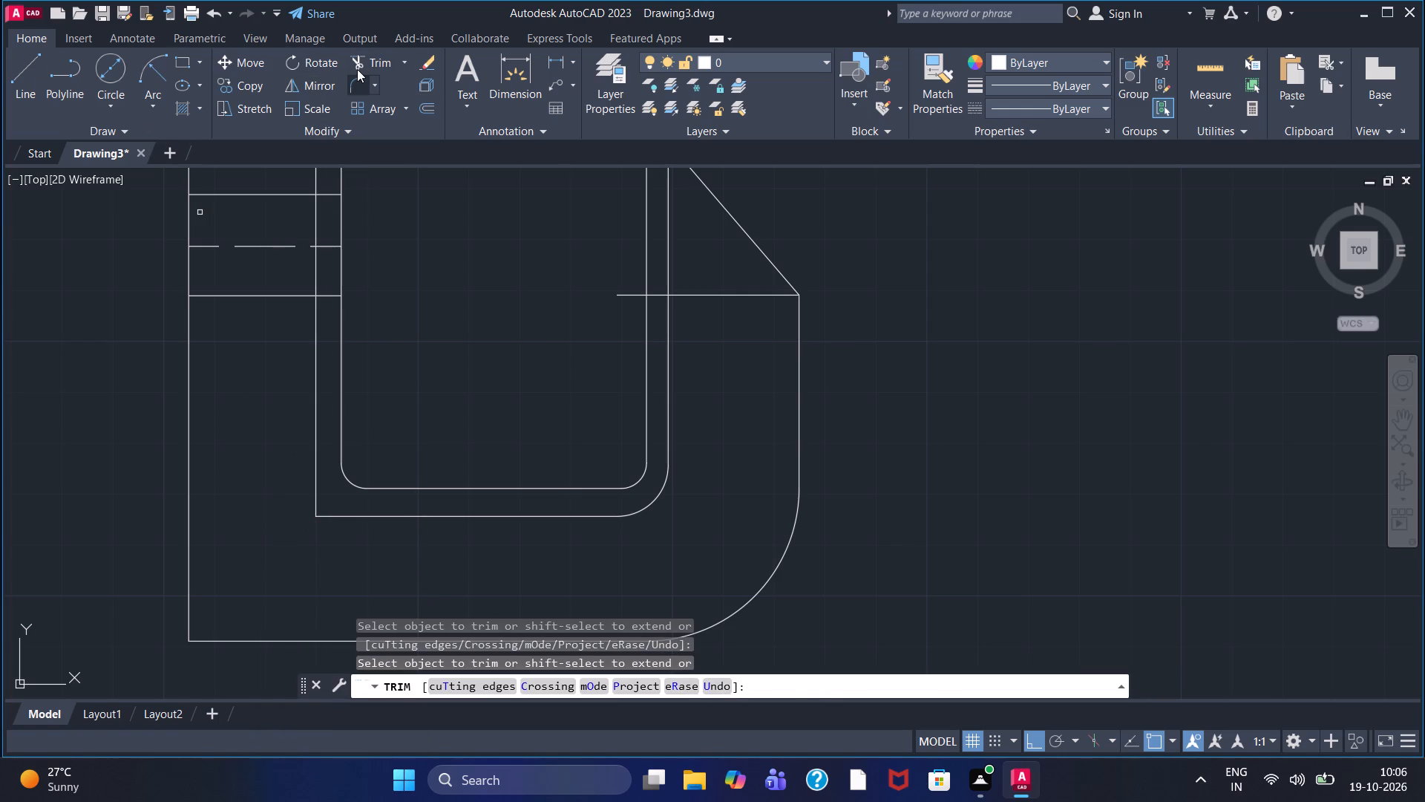
Fillet the lower left corner of the offset outline with a radius of 10.
{"action": "left_click", "coordinate": [354, 82]}
{"action": "left_click", "coordinate": [712, 691]}
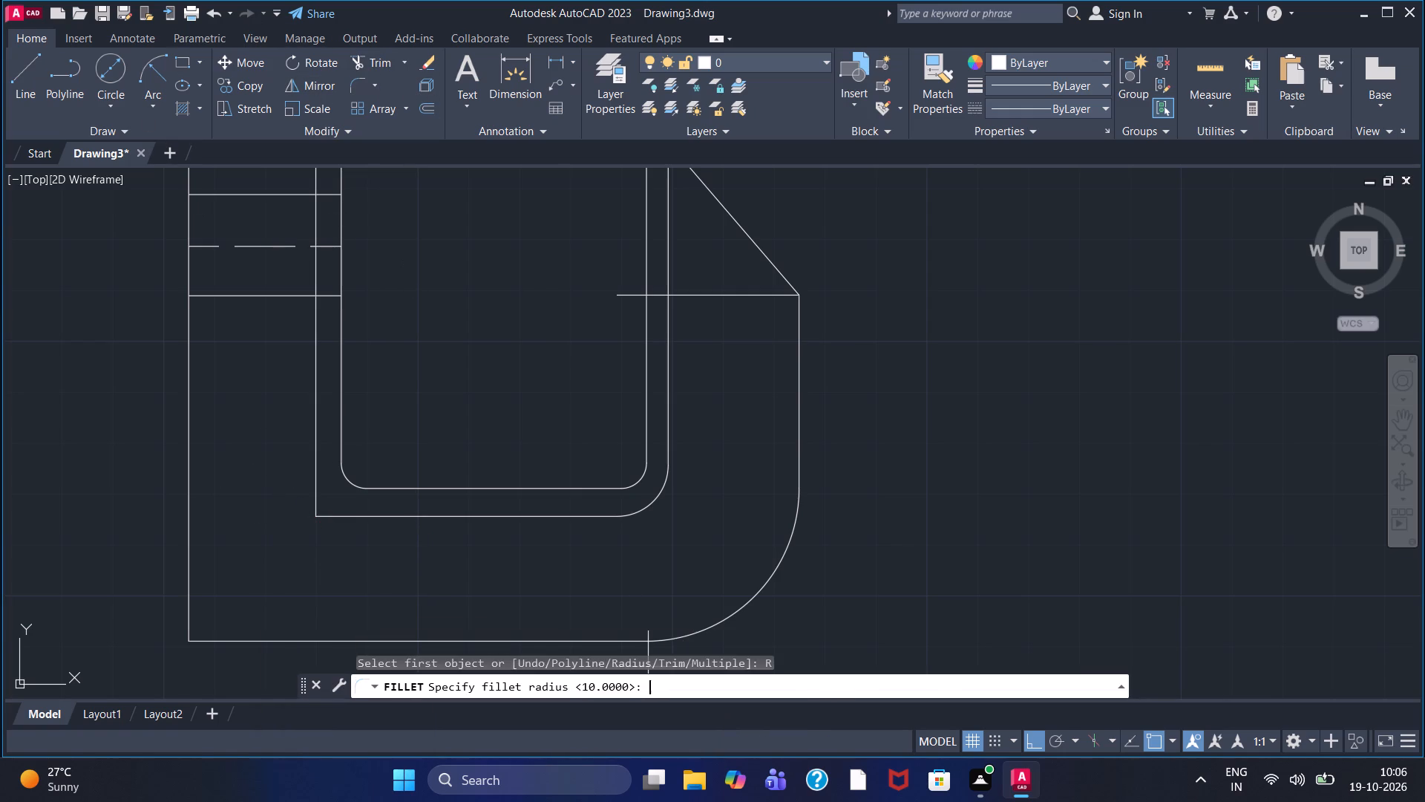
{"action": "type", "text": "10"}
{"action": "key", "text": "Return"}
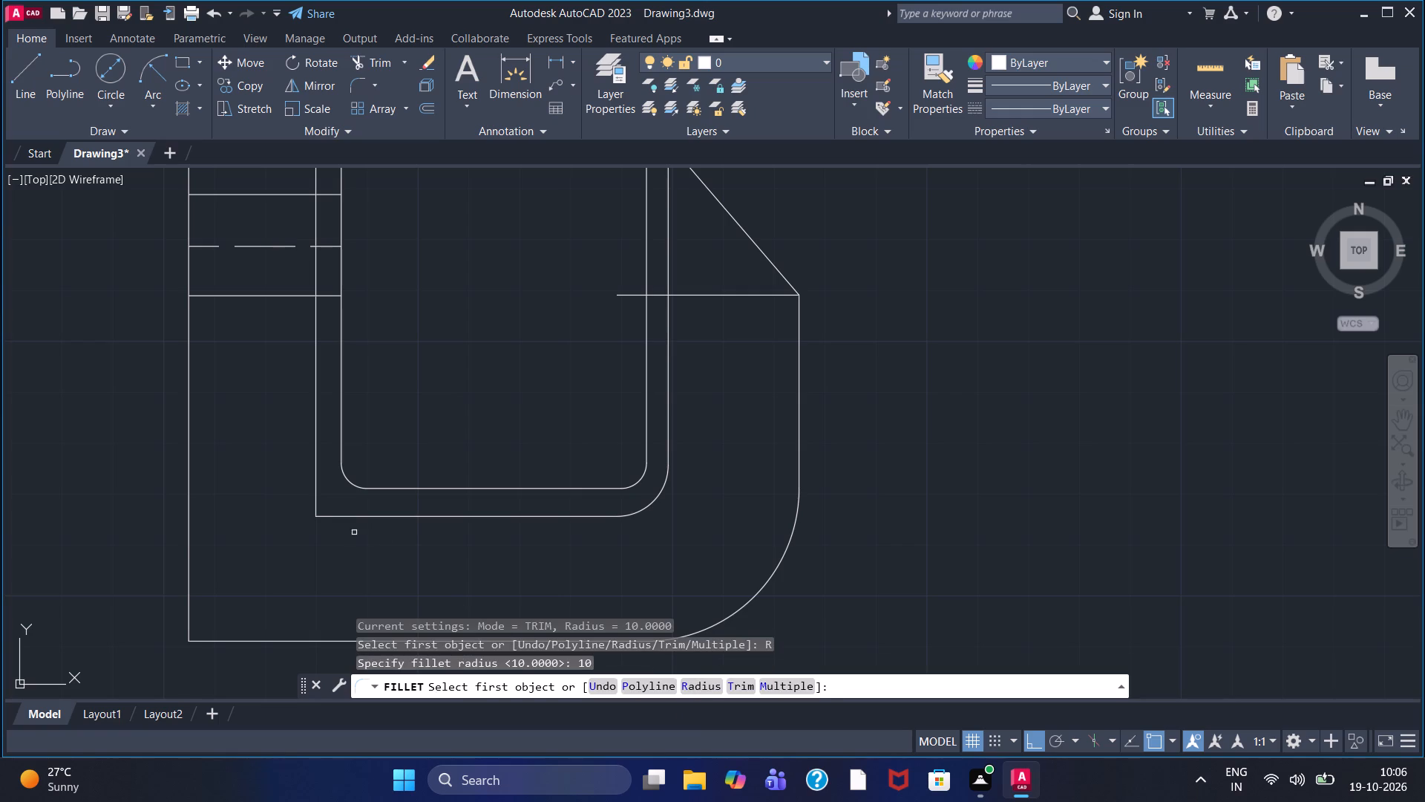
{"action": "left_click", "coordinate": [330, 517]}
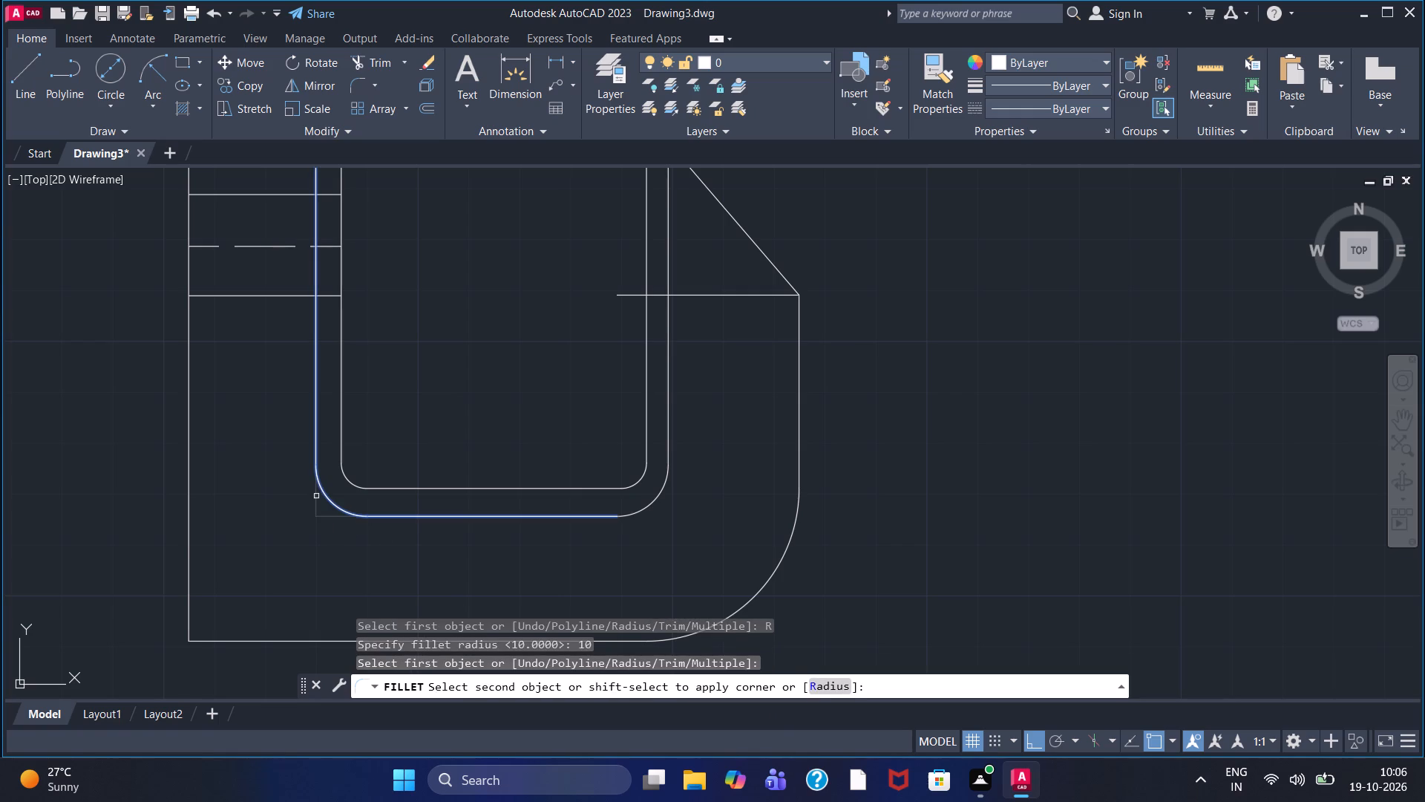
{"action": "left_click", "coordinate": [316, 496]}
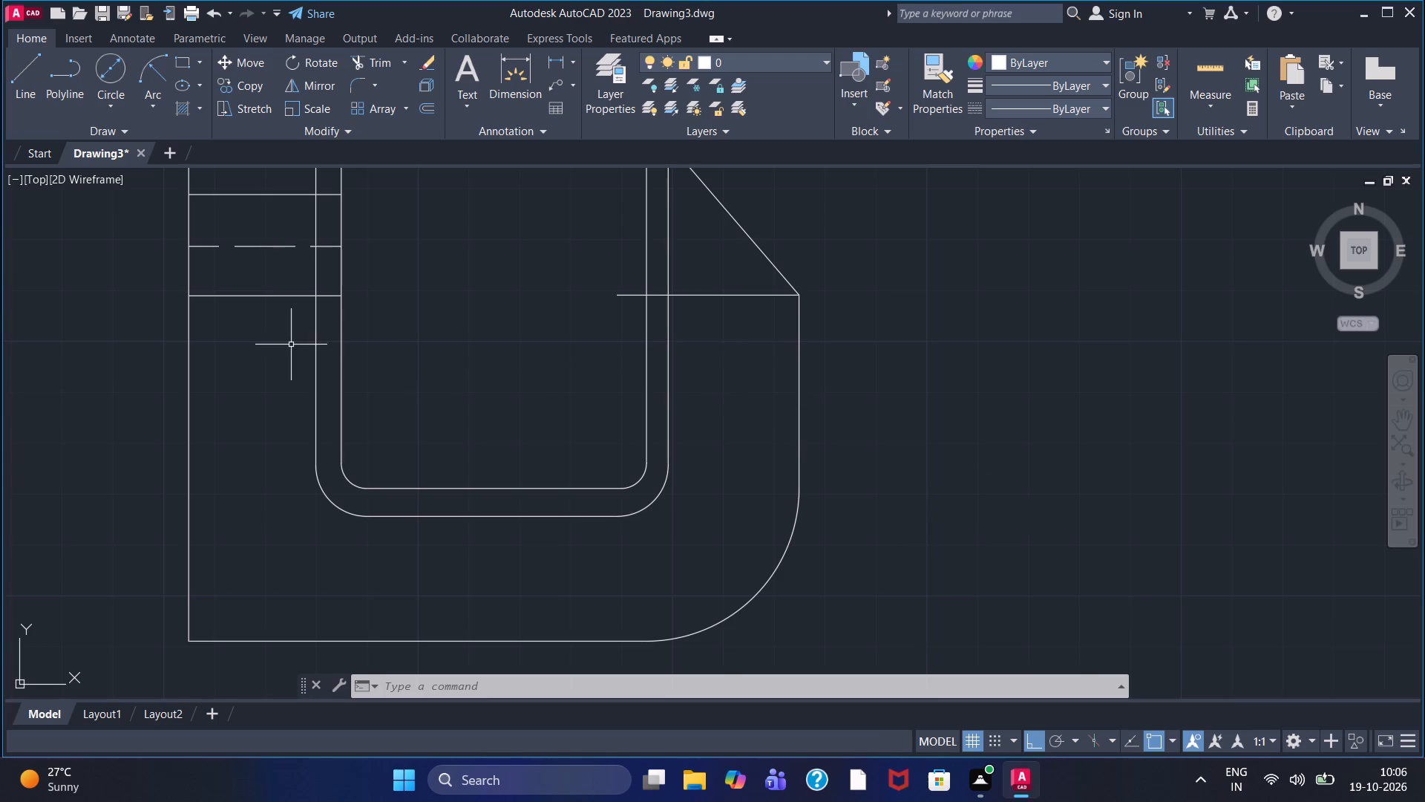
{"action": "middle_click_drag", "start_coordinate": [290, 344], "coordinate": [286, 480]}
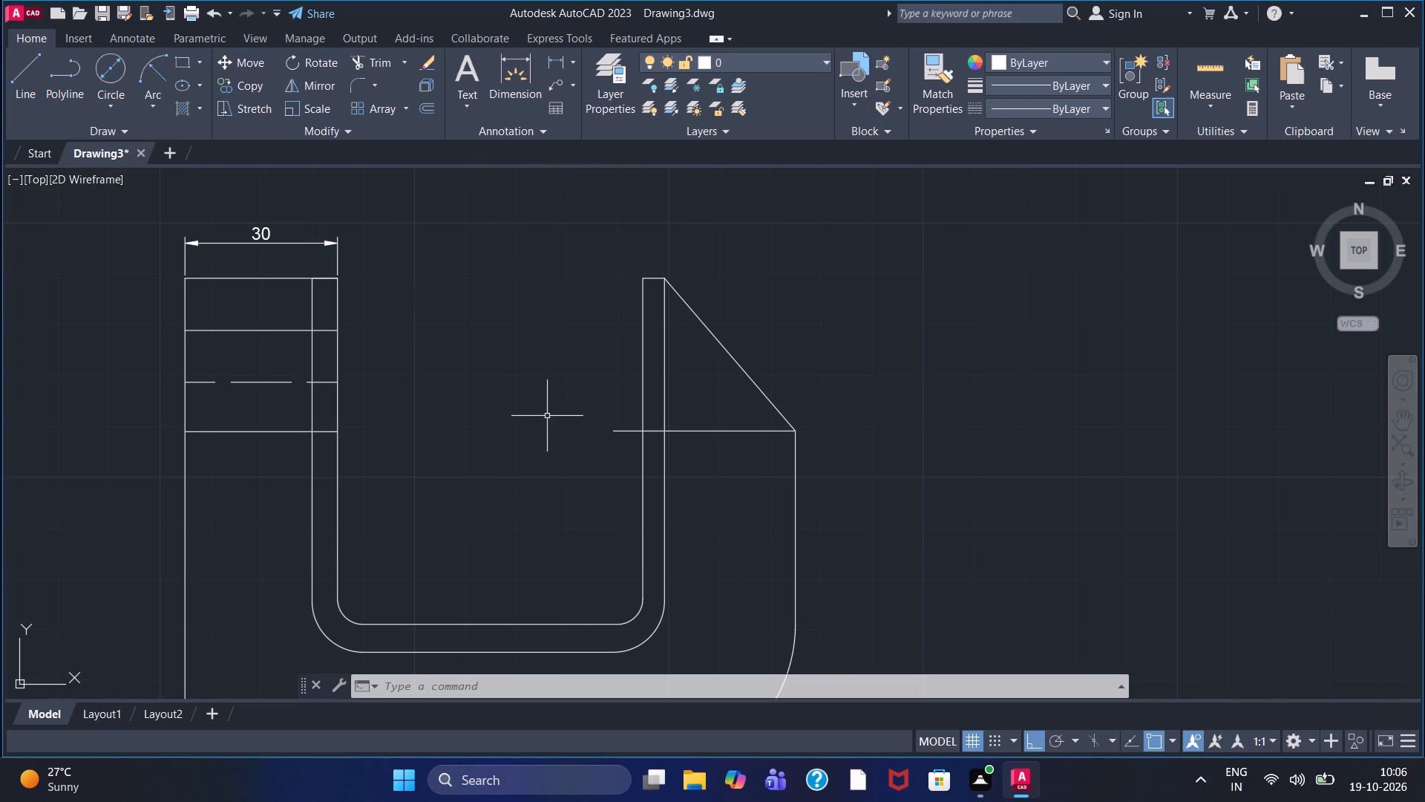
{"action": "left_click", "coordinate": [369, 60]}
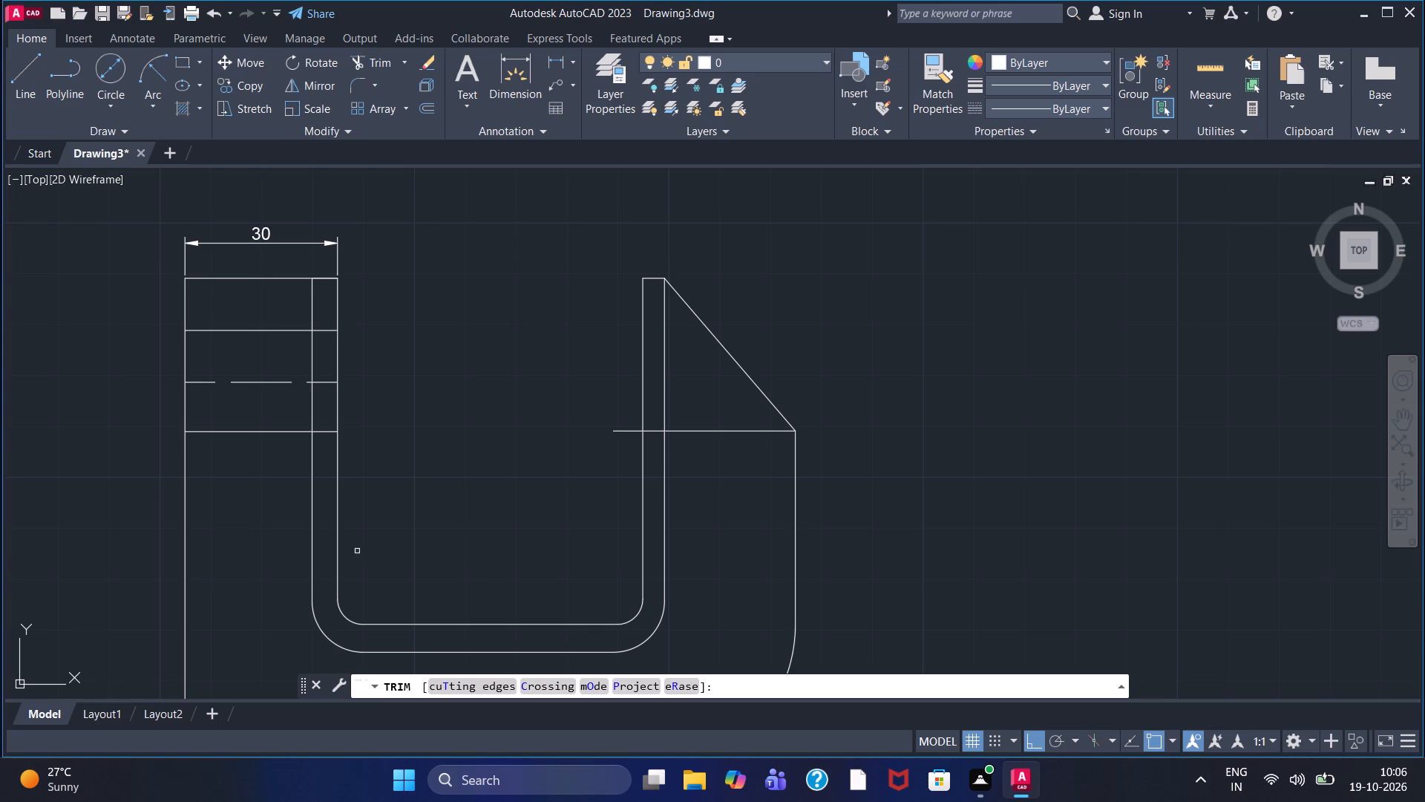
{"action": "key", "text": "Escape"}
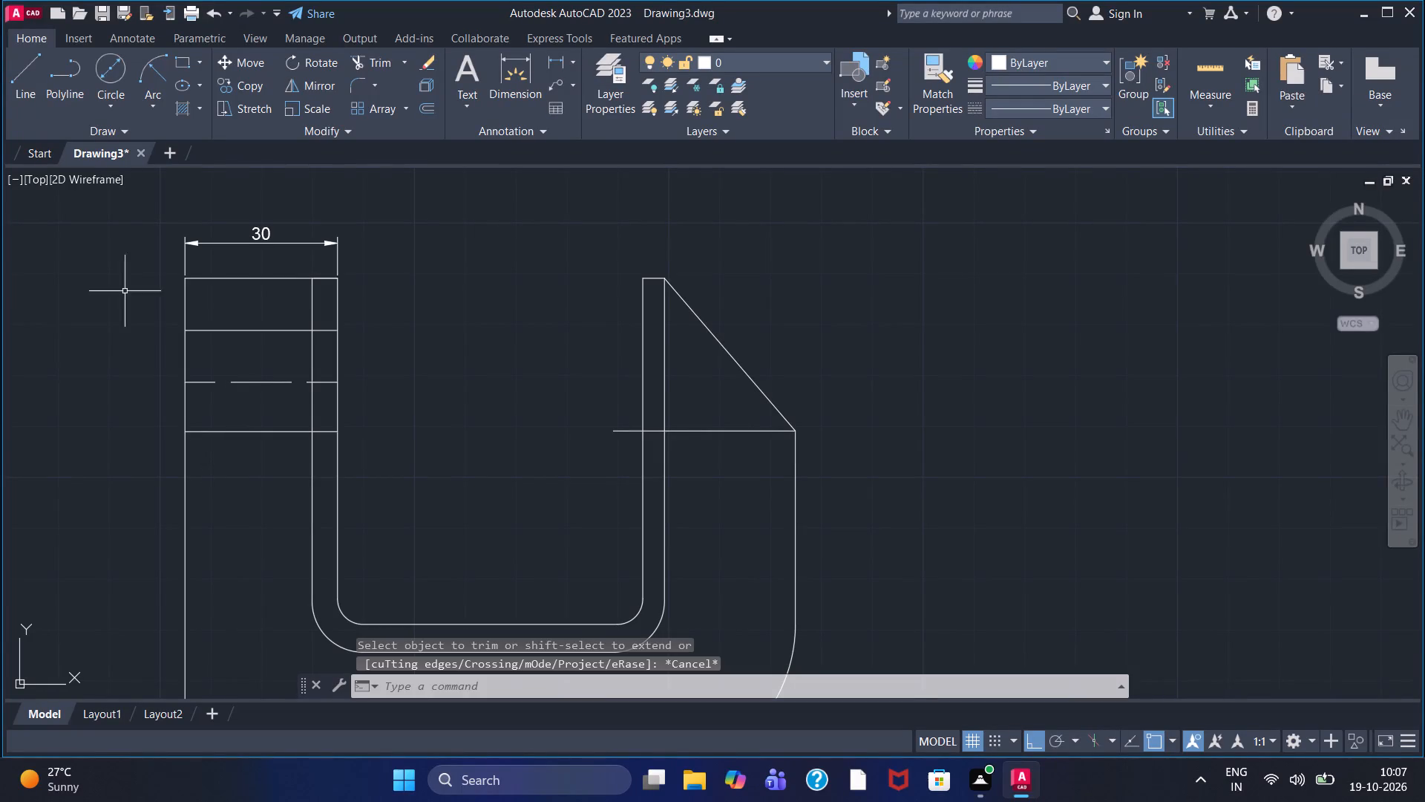
With ortho off, draw a slightly downward-sloping line from the left end of the left arm's lowest horizontal line past its inner vertical edge.
{"action": "left_click", "coordinate": [14, 77]}
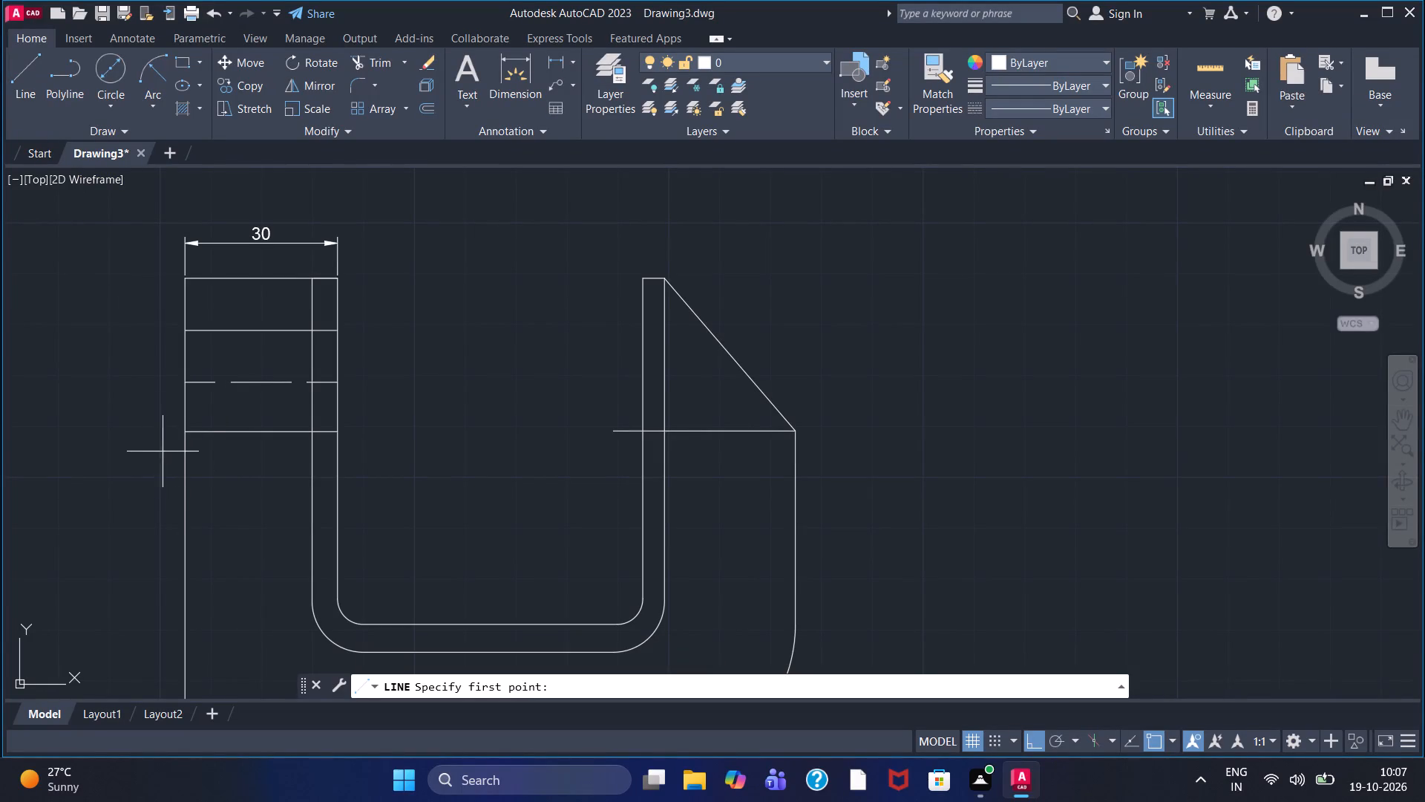
{"action": "left_click", "coordinate": [180, 437]}
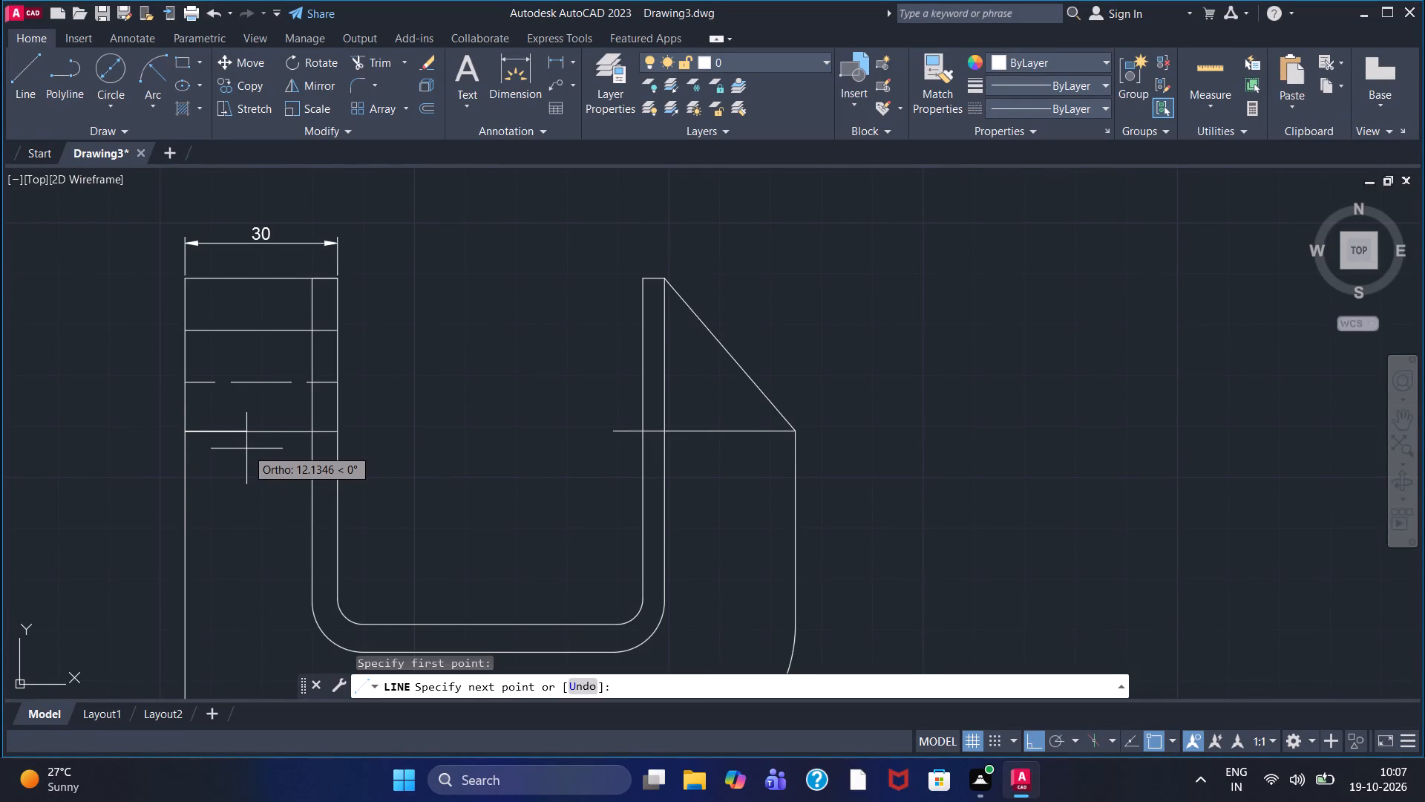
{"action": "key", "text": "F8"}
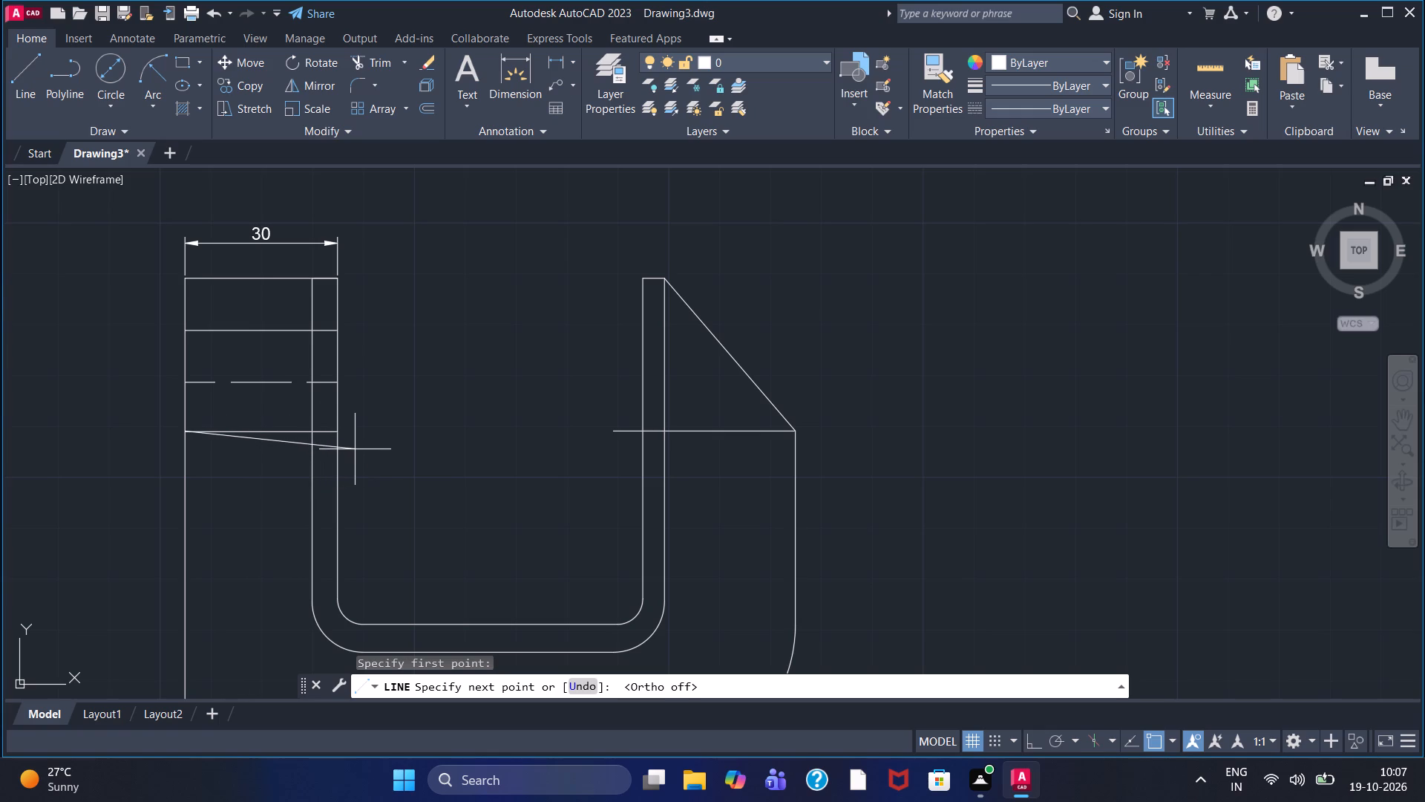
{"action": "left_click", "coordinate": [355, 449]}
{"action": "right_click", "coordinate": [360, 422]}
{"action": "left_click", "coordinate": [373, 426]}
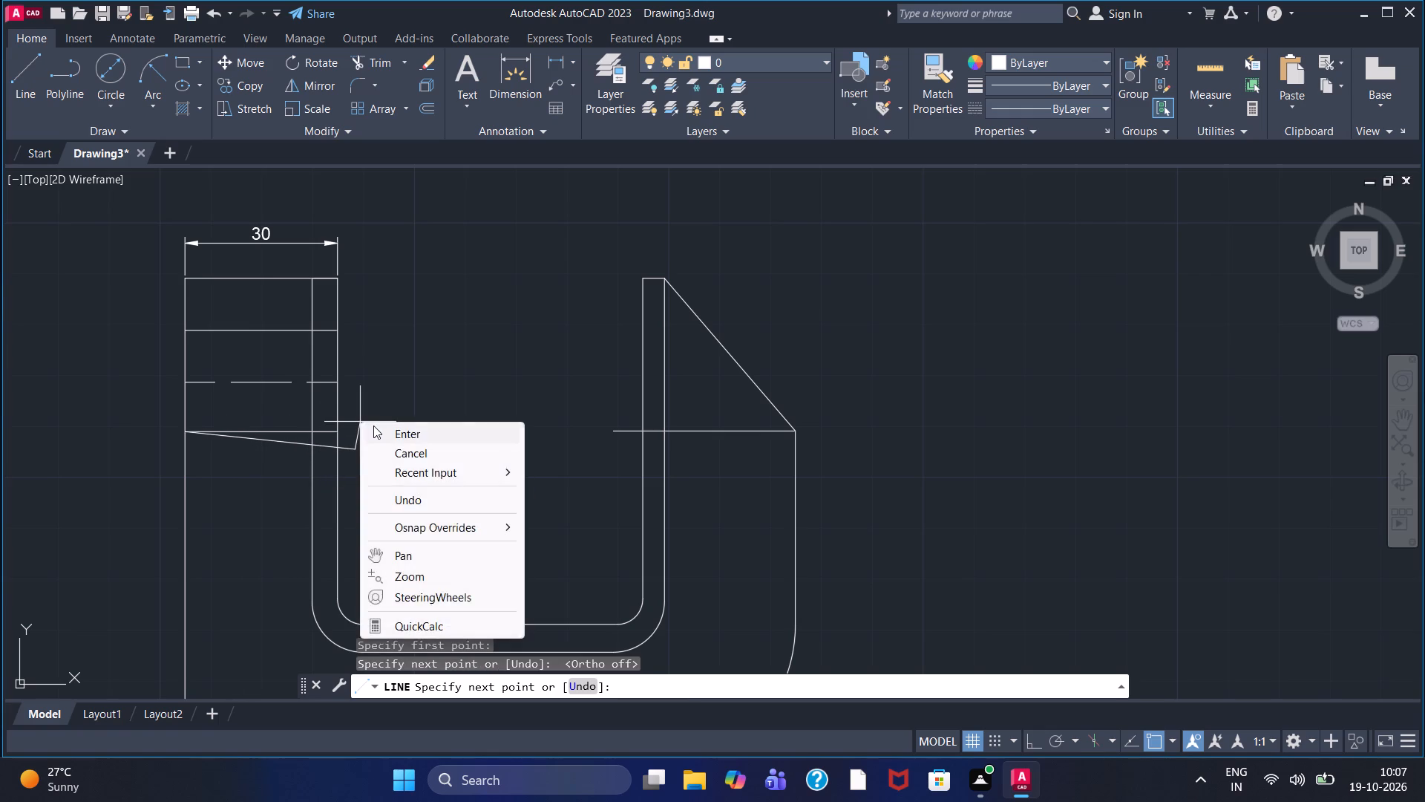
Trim both inner vertical lines between the horizontal and sloping lines, and trim the sloping line's overhang beyond the left arm's inner edge.
{"action": "scroll", "coordinate": [280, 408], "scroll_direction": "up", "scroll_amount": 2}
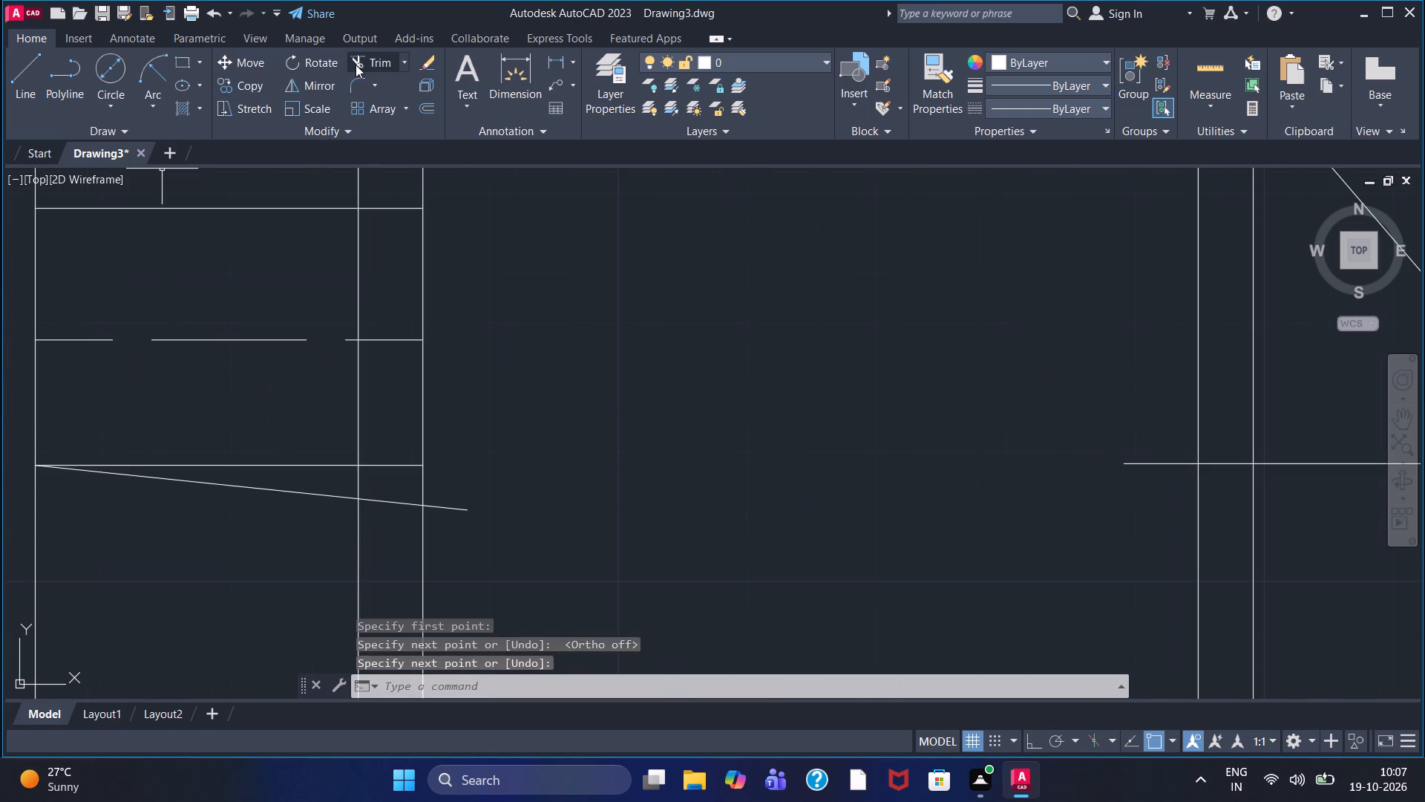
{"action": "left_click", "coordinate": [356, 65]}
{"action": "left_click", "coordinate": [357, 475]}
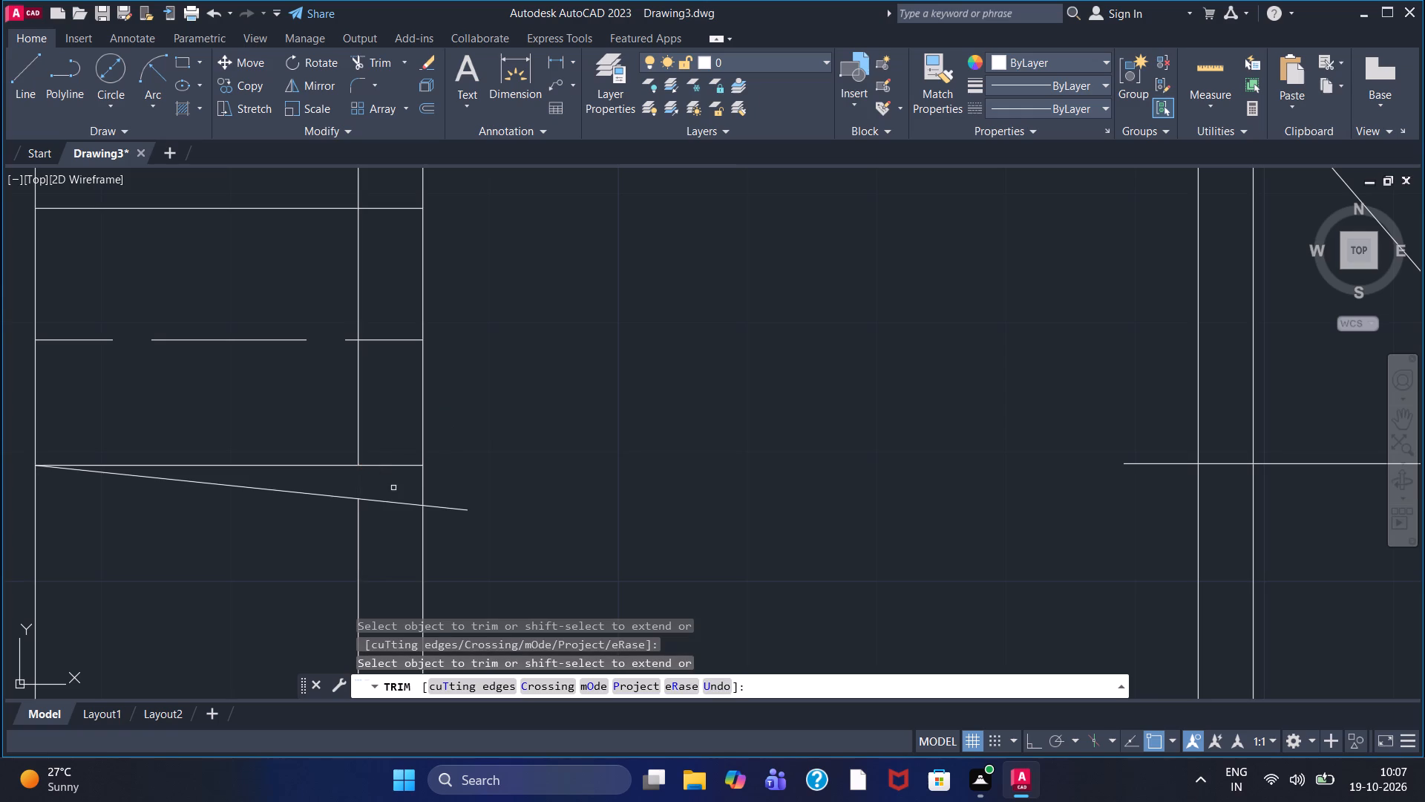
{"action": "left_click", "coordinate": [425, 489]}
{"action": "left_click", "coordinate": [439, 507]}
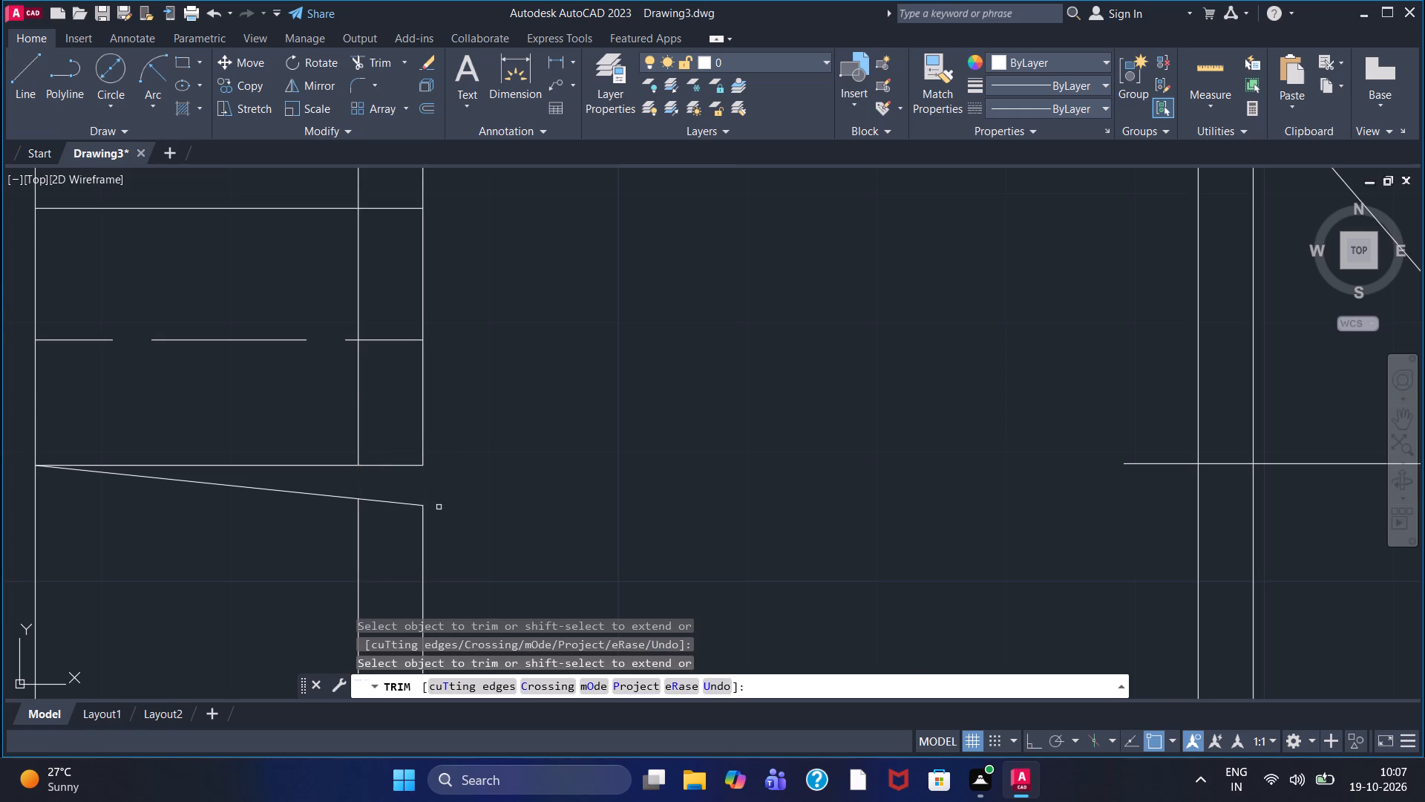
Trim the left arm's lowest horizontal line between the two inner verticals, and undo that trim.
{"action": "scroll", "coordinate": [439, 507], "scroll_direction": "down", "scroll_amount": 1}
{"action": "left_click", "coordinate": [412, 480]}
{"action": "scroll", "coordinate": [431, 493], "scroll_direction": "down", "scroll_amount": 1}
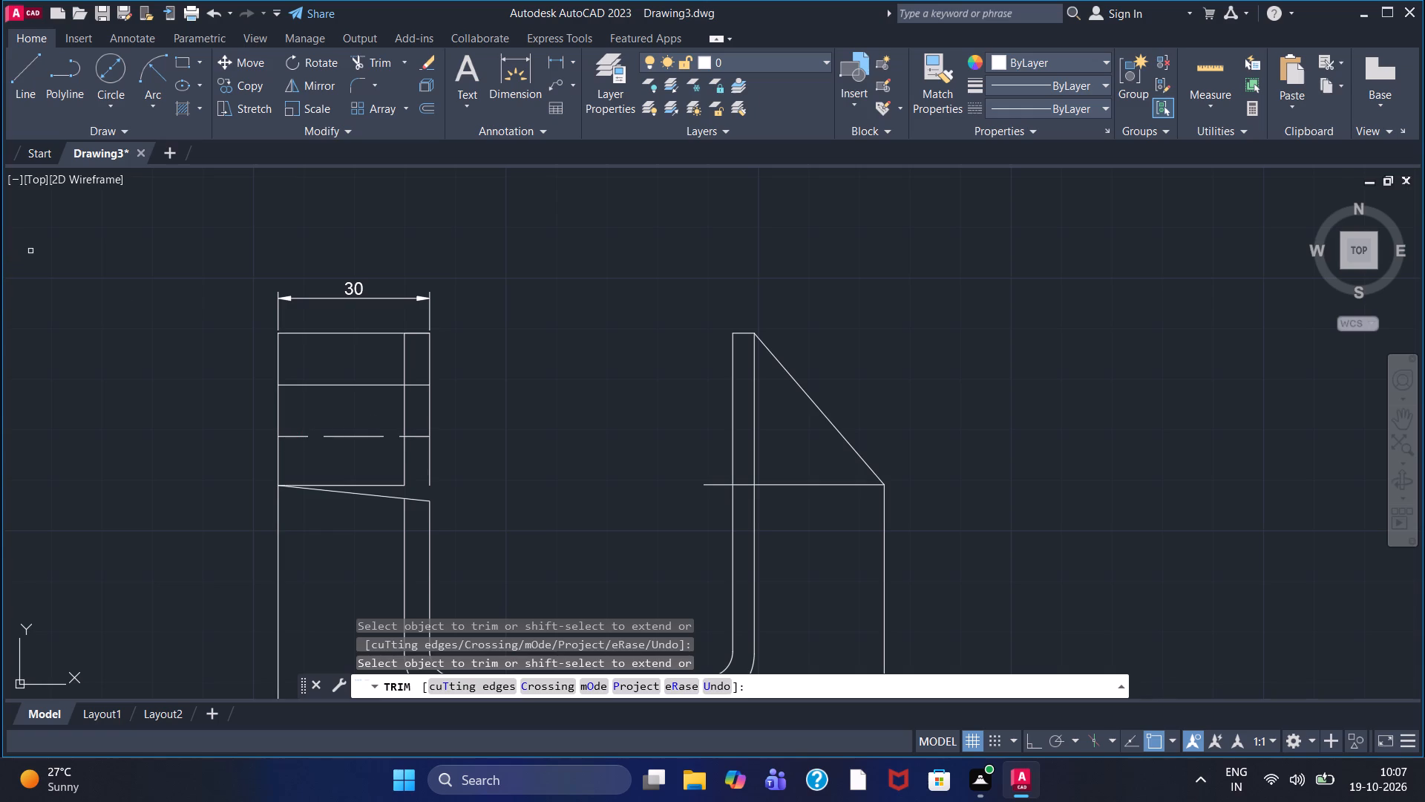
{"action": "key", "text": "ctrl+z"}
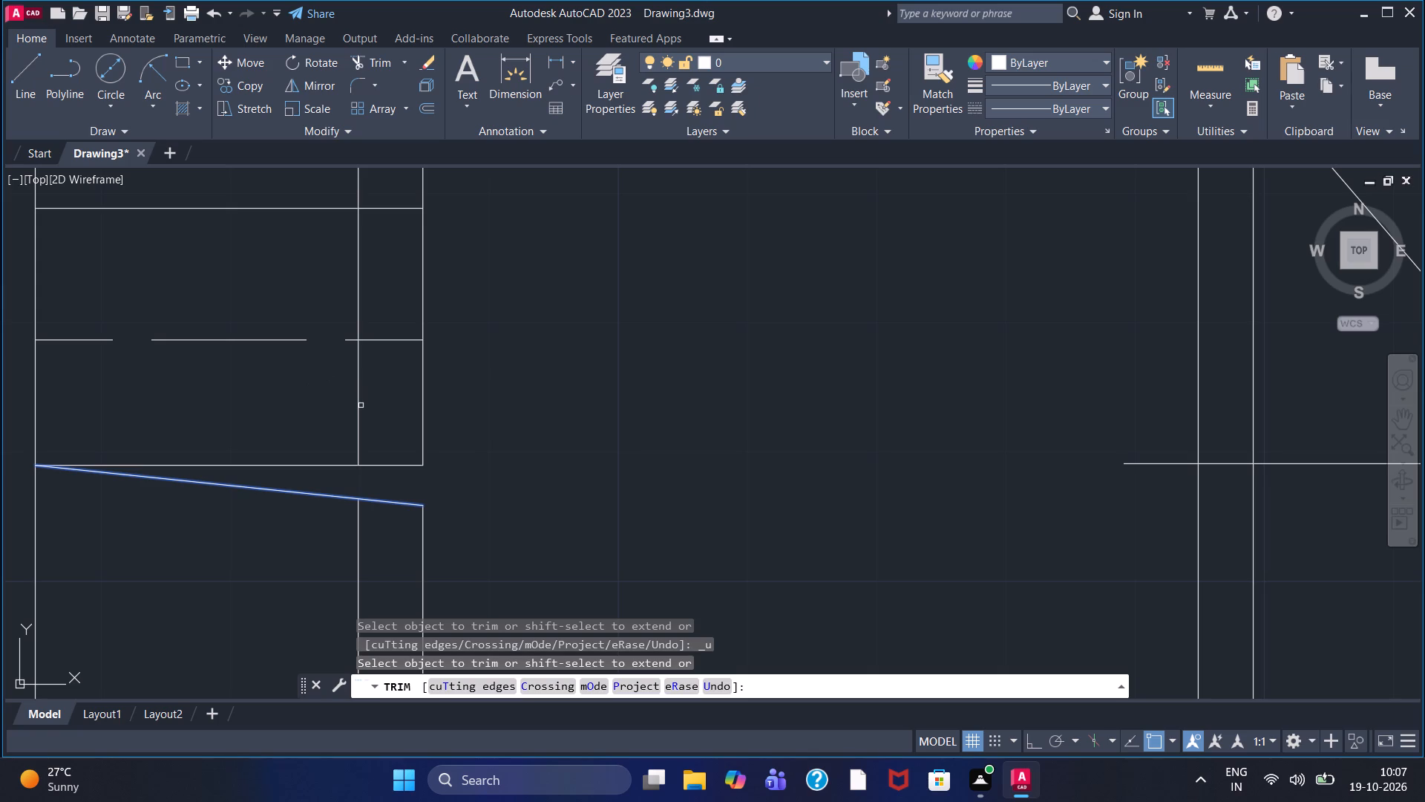
Trim away all segments of the offset vertical line inside the left arm, from its lowest horizontal line up to its top edge.
{"action": "left_click", "coordinate": [361, 405]}
{"action": "left_click", "coordinate": [357, 280]}
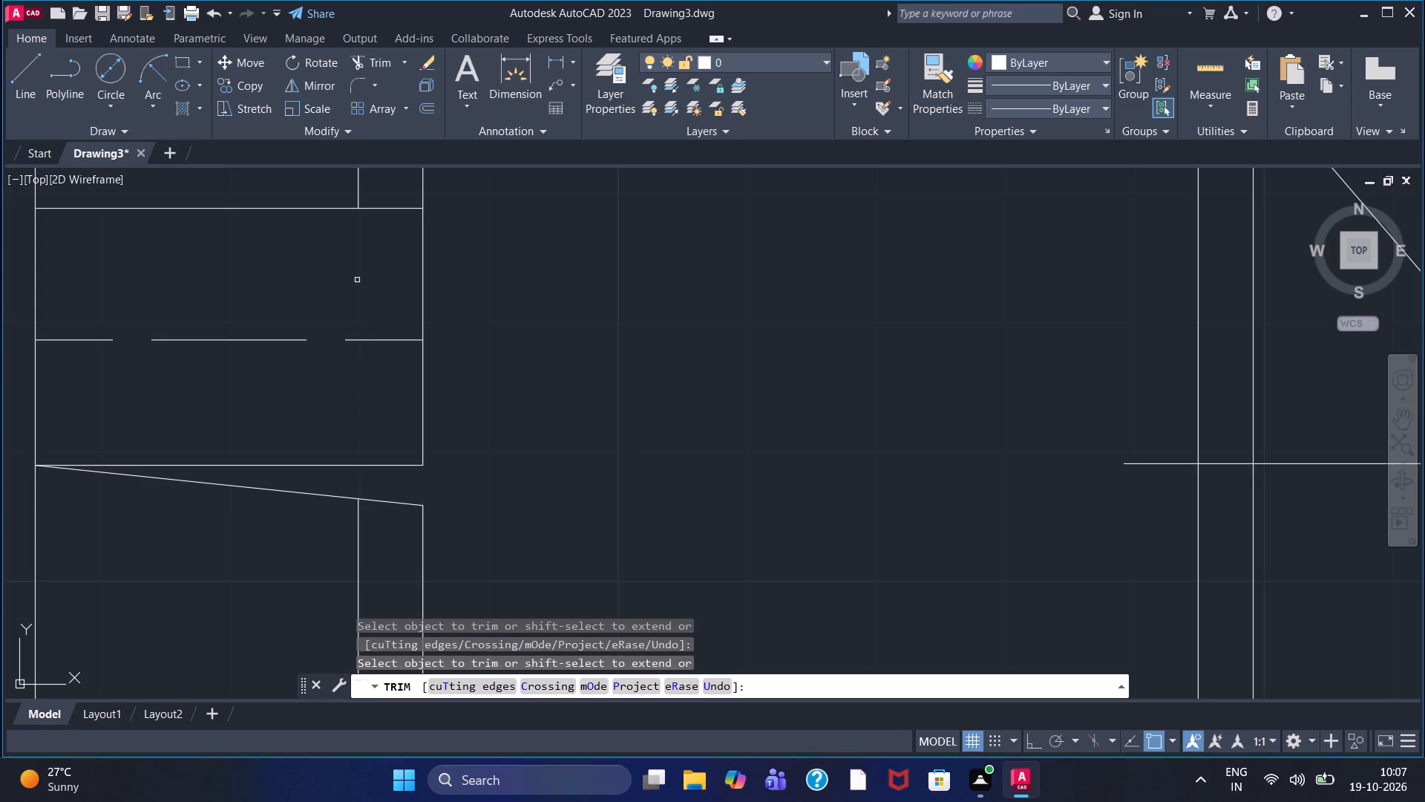
{"action": "scroll", "coordinate": [357, 280], "scroll_direction": "down", "scroll_amount": 2}
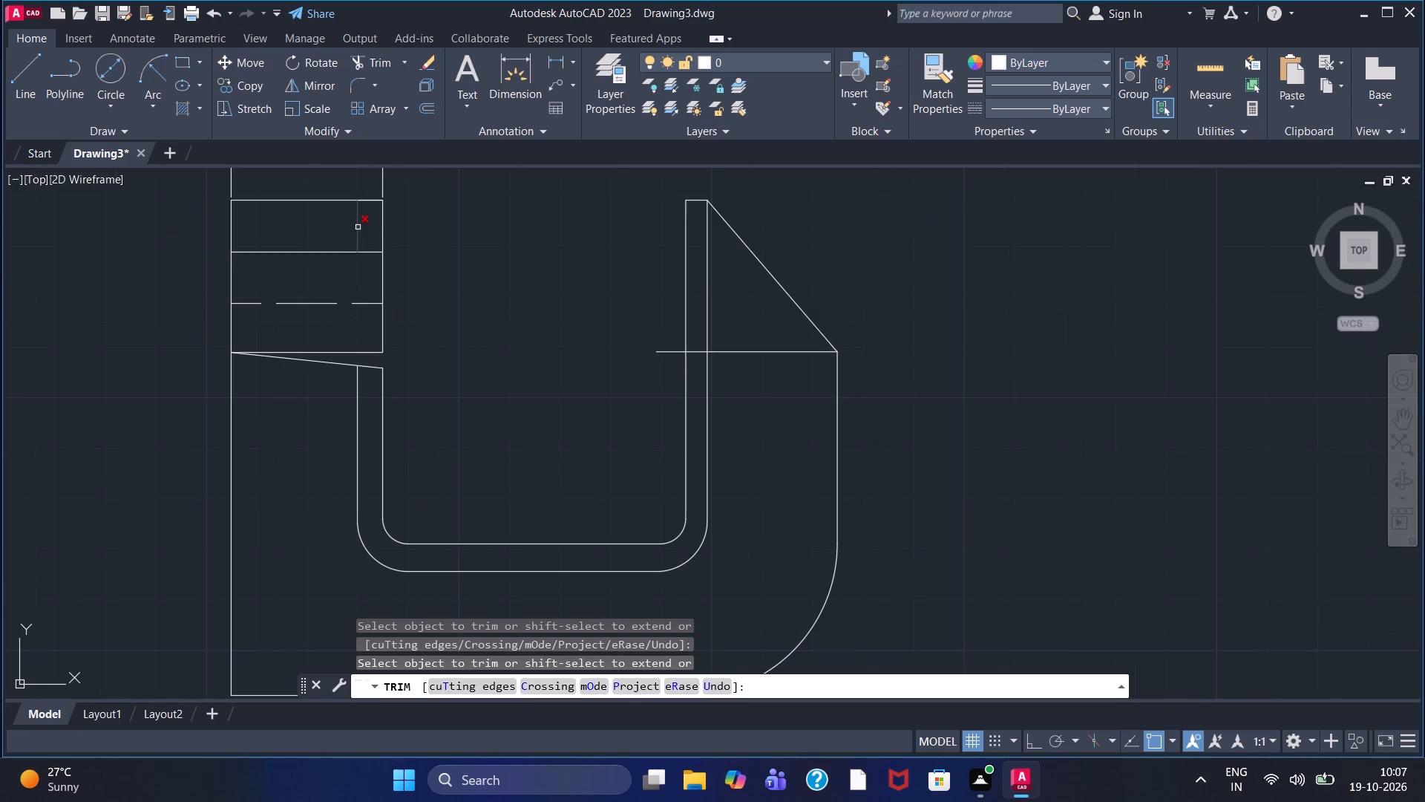
{"action": "left_click", "coordinate": [358, 227]}
{"action": "scroll", "coordinate": [358, 227], "scroll_direction": "down", "scroll_amount": 2}
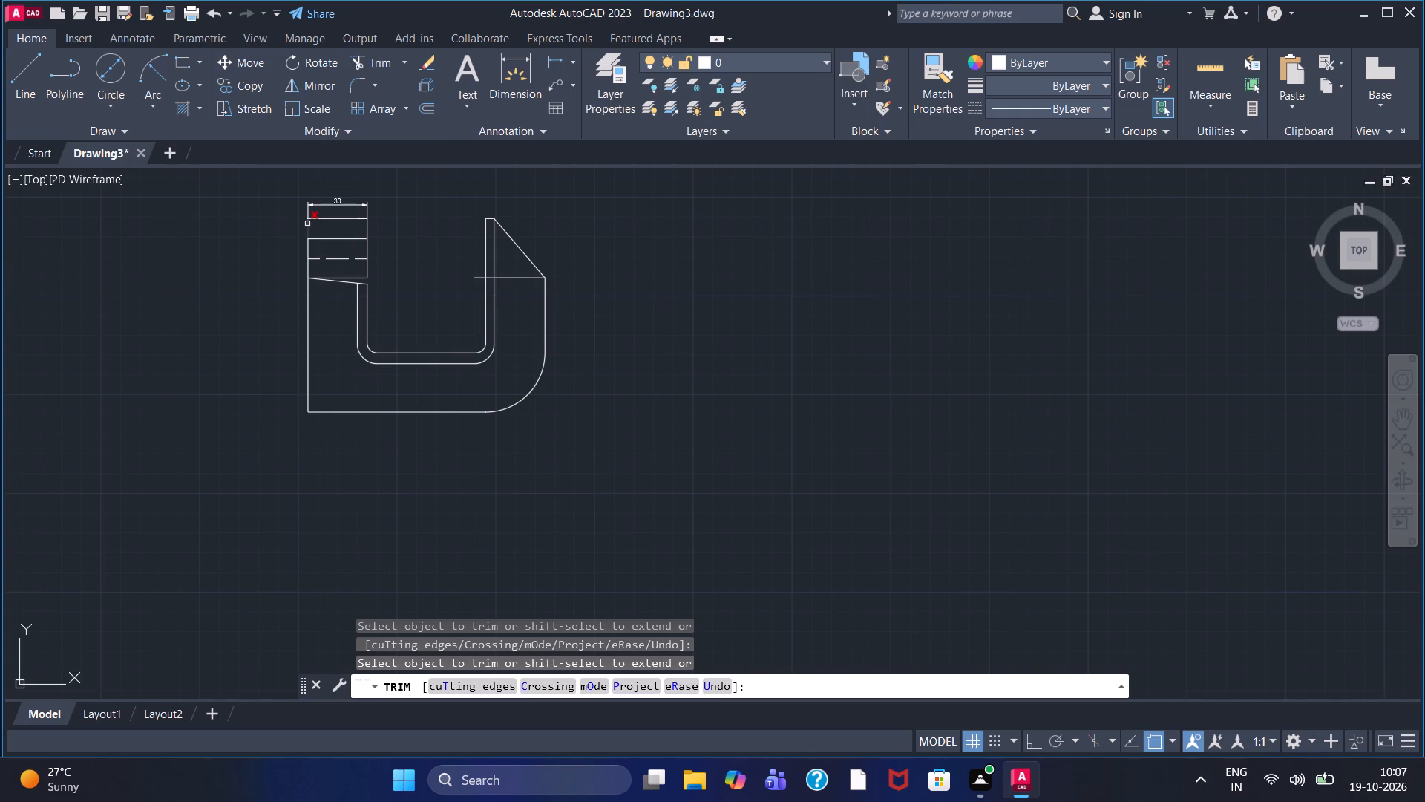
Trim the end of the sloping line between the offset vertical line and the inner vertical edge.
{"action": "scroll", "coordinate": [360, 264], "scroll_direction": "up", "scroll_amount": 2}
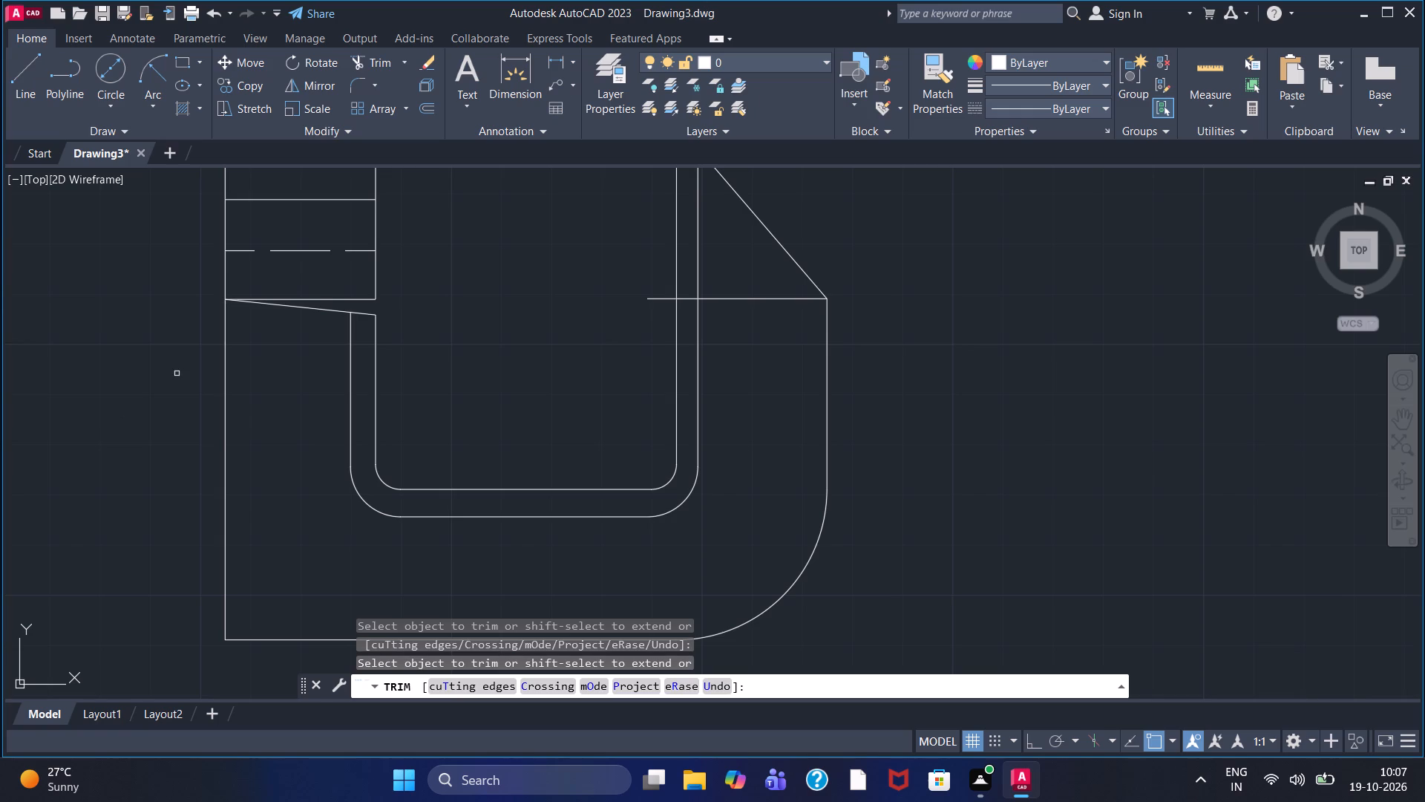
{"action": "left_click", "coordinate": [362, 314]}
{"action": "scroll", "coordinate": [362, 314], "scroll_direction": "down", "scroll_amount": 2}
{"action": "scroll", "coordinate": [362, 314], "scroll_direction": "up", "scroll_amount": 2}
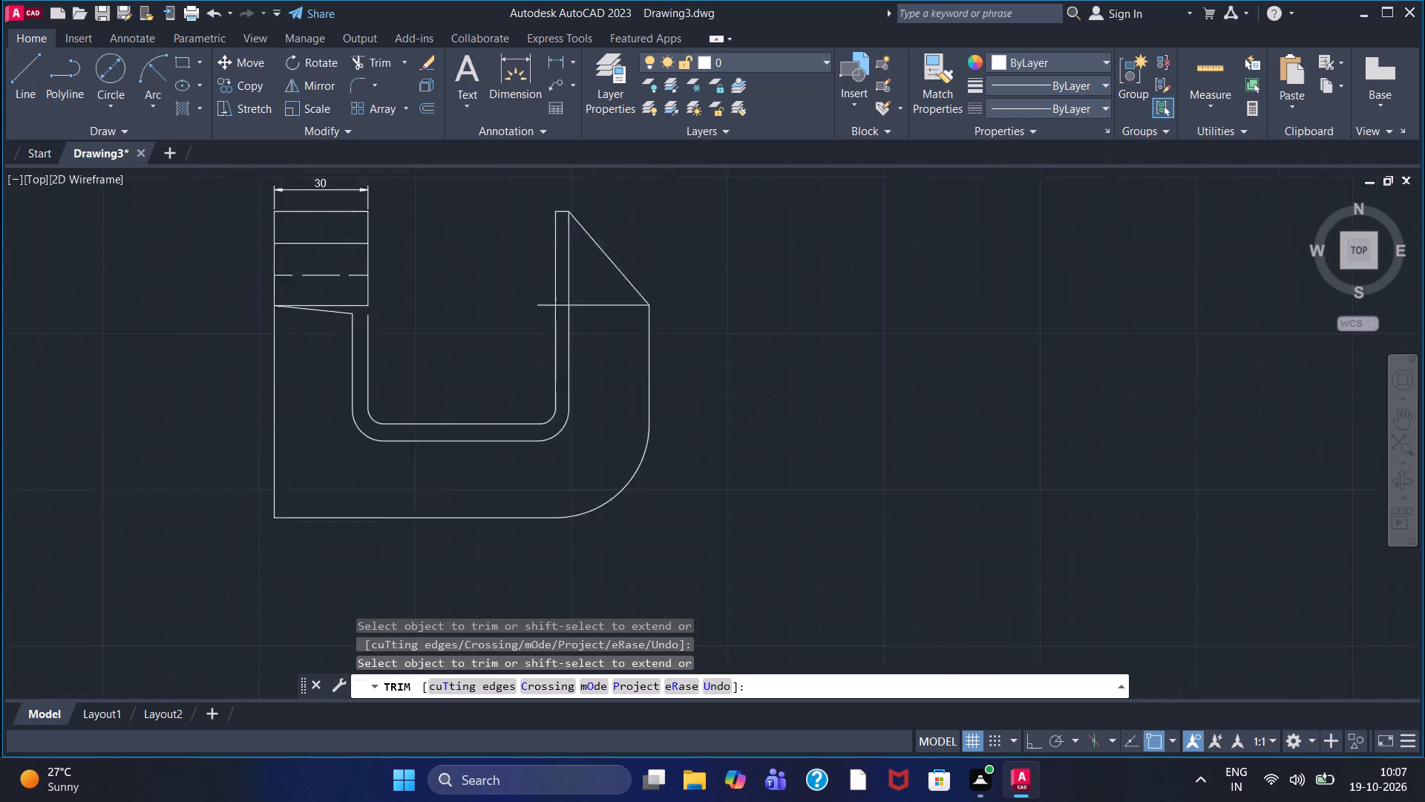
{"action": "scroll", "coordinate": [362, 314], "scroll_direction": "up", "scroll_amount": 2}
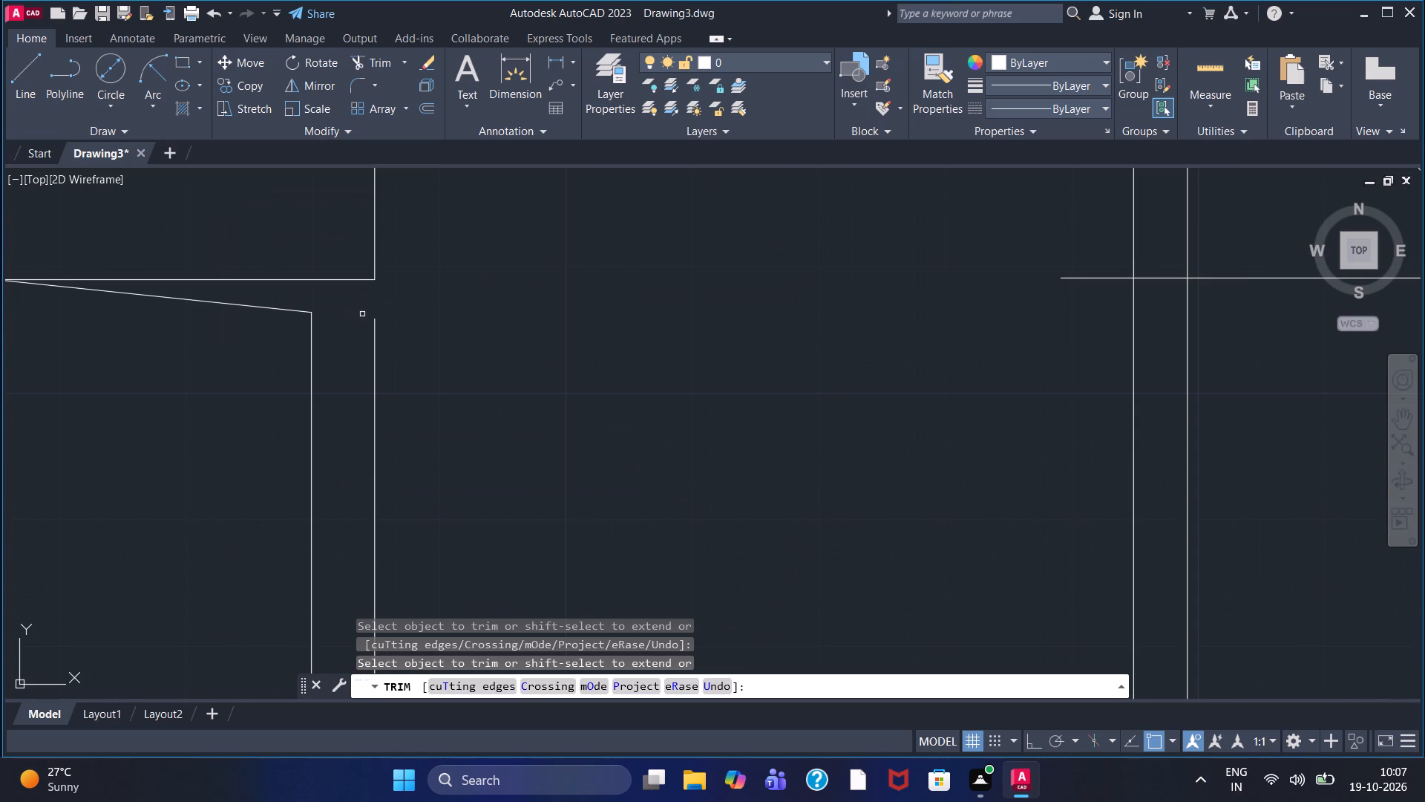
{"action": "key", "text": "Escape"}
Draw a short vertical line closing the gap between the inner vertical edge's upper end and the left arm's lower inner corner.
{"action": "left_click", "coordinate": [34, 84]}
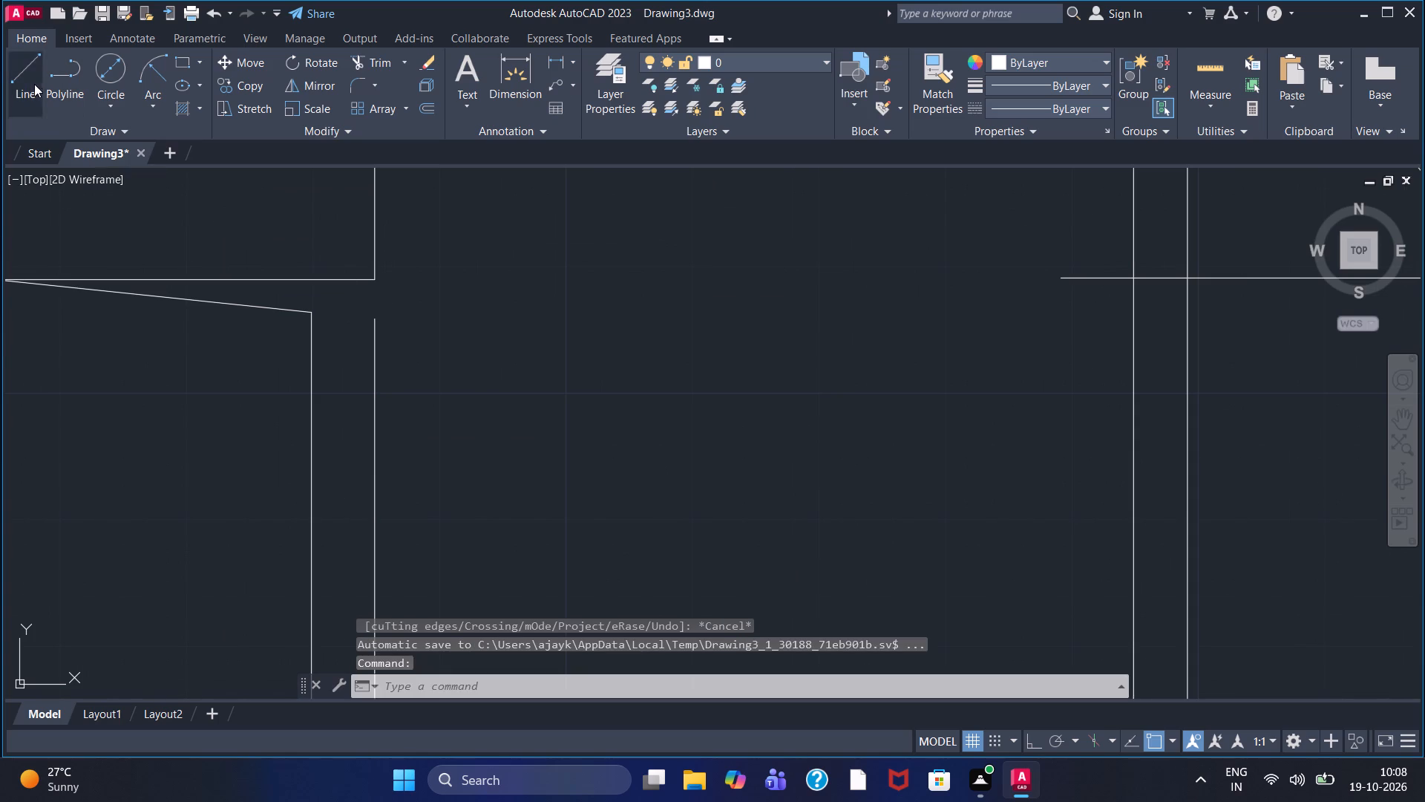
{"action": "left_click", "coordinate": [376, 314]}
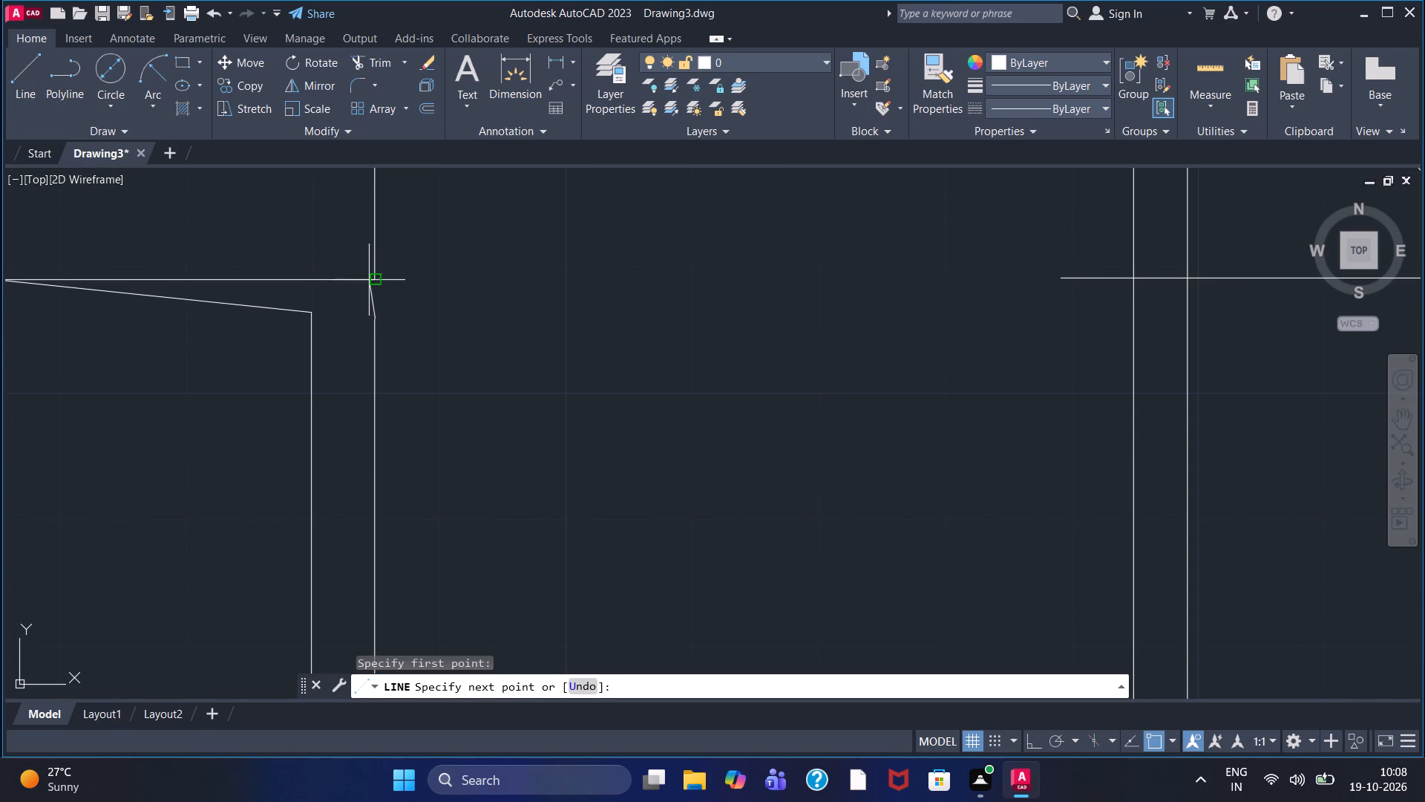
{"action": "left_click", "coordinate": [373, 280]}
{"action": "right_click", "coordinate": [373, 280]}
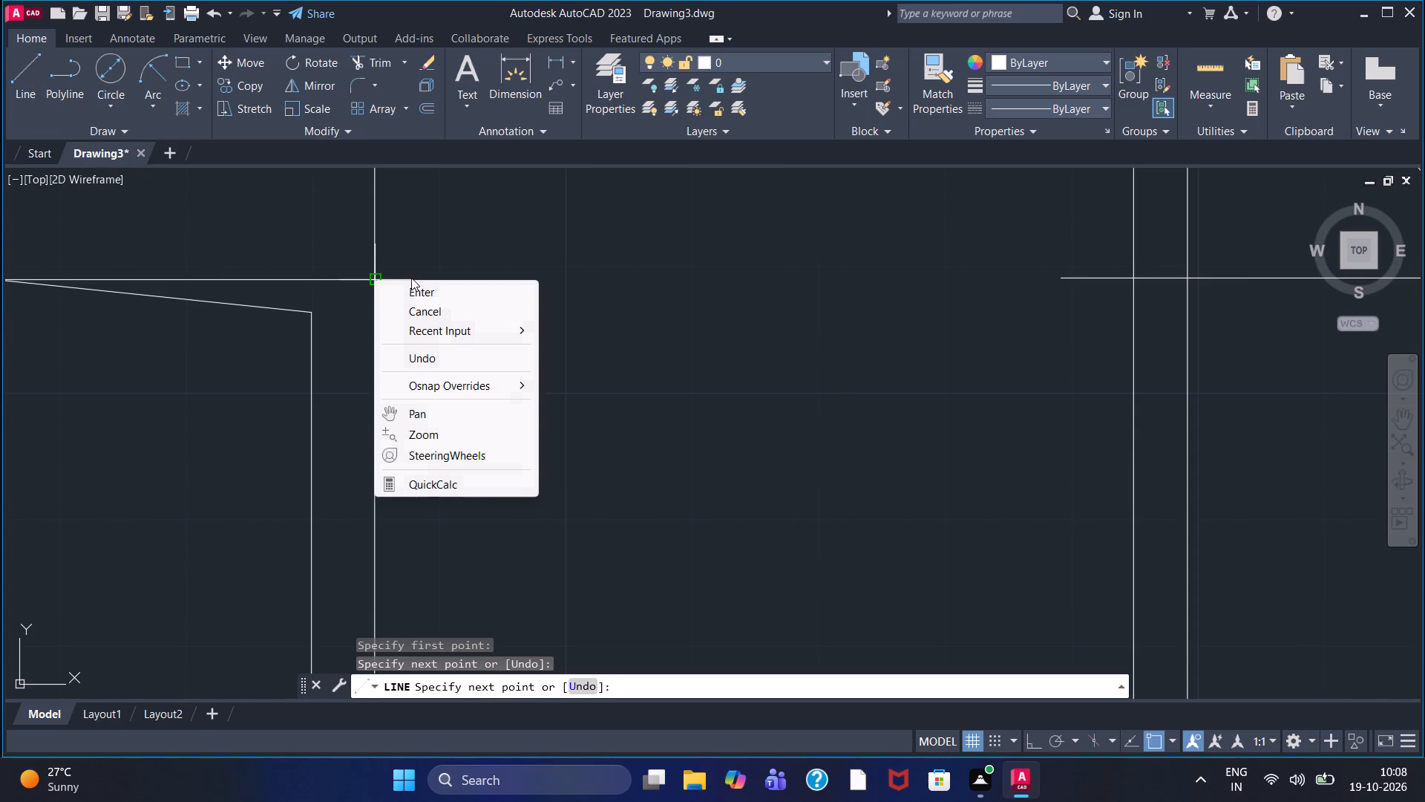
{"action": "left_click", "coordinate": [416, 292]}
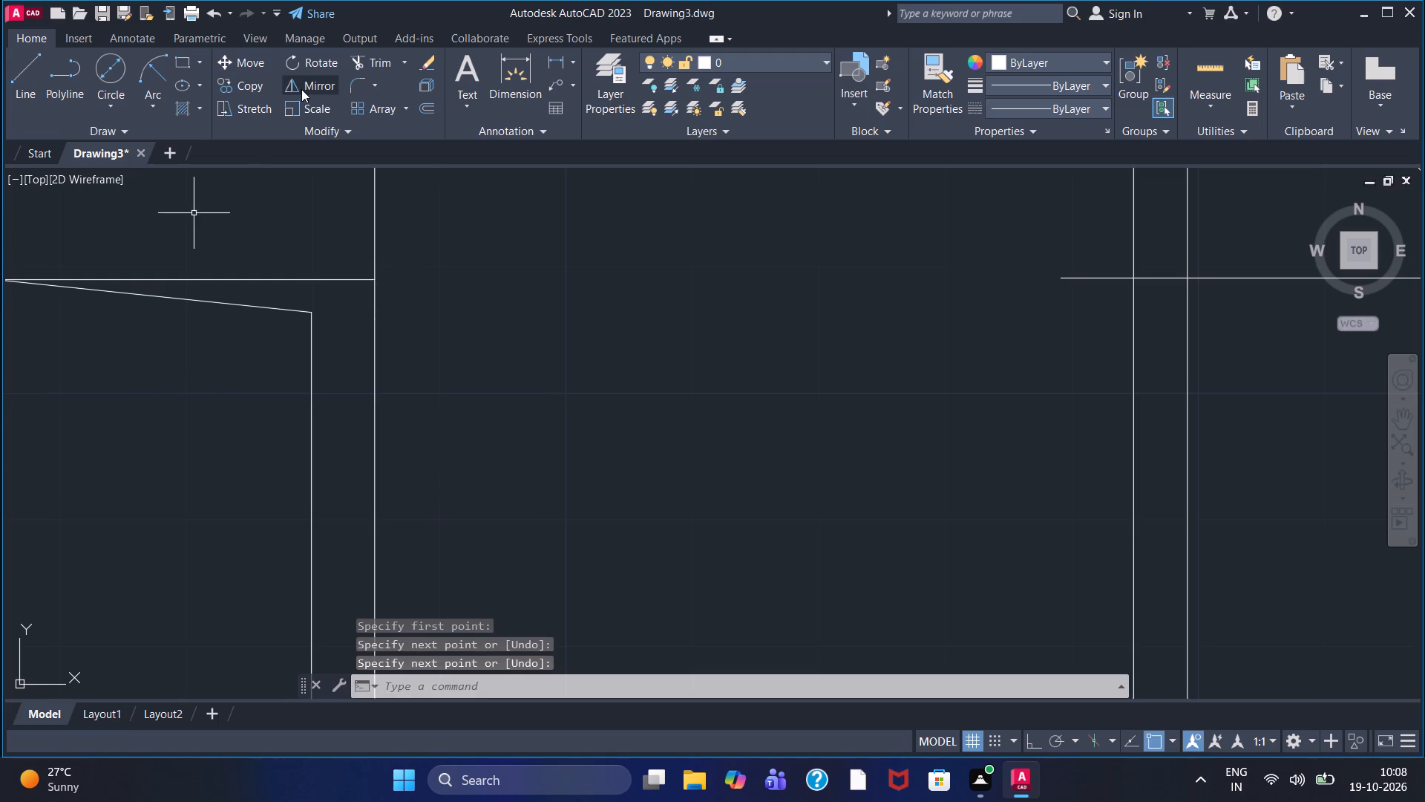
Fillet the corner between the sloping line and the offset vertical line with a radius of 2.
{"action": "left_click", "coordinate": [356, 89]}
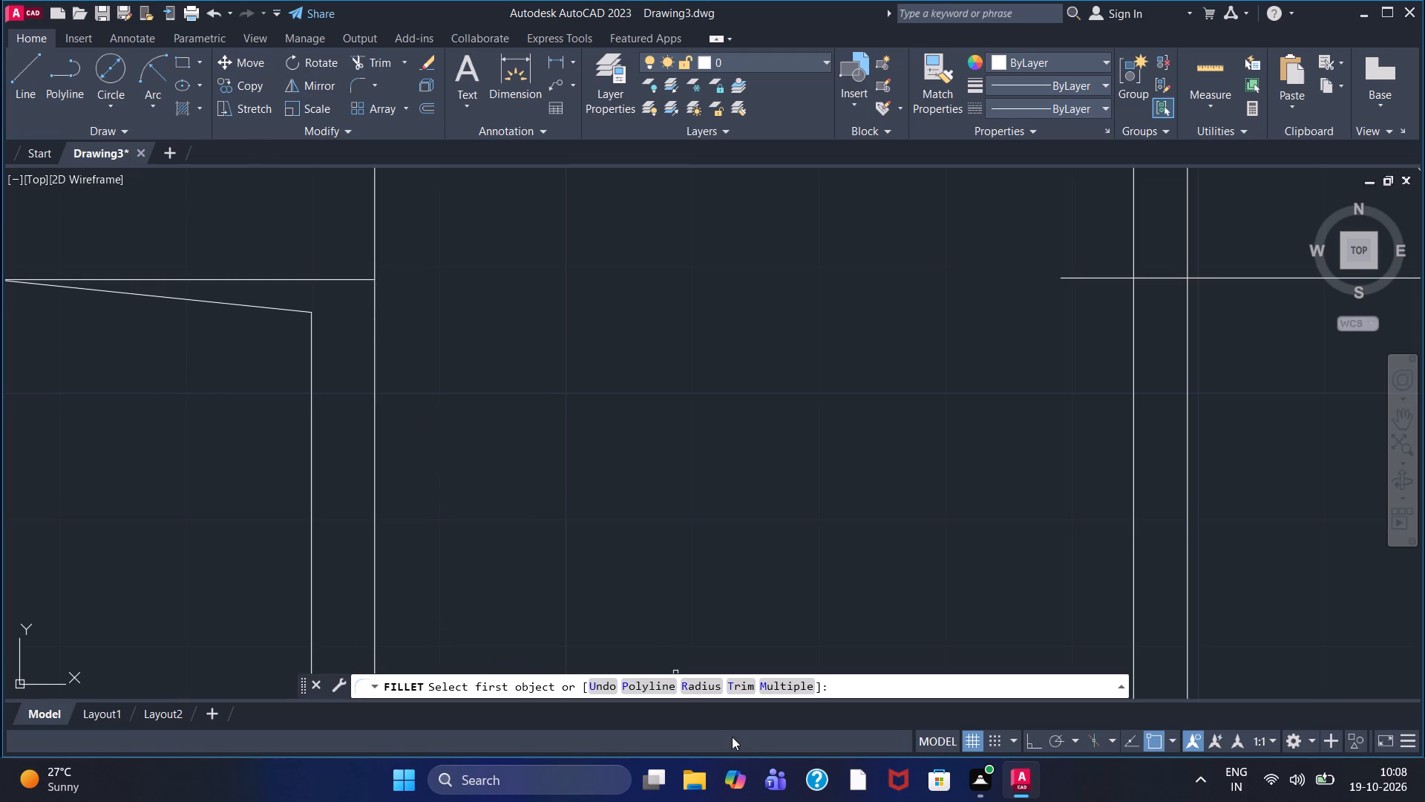
{"action": "left_click", "coordinate": [698, 685]}
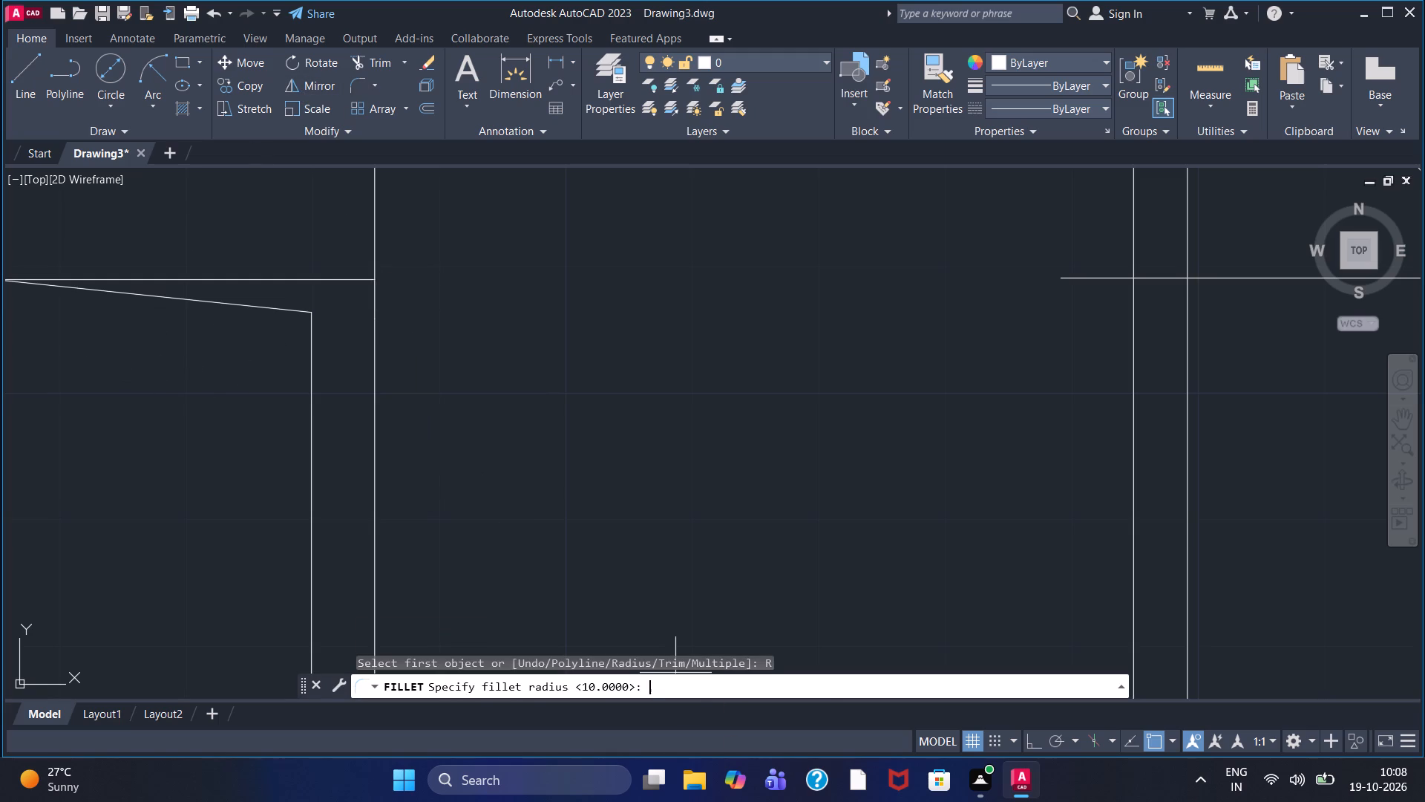
{"action": "key", "text": "2"}
{"action": "key", "text": "Return"}
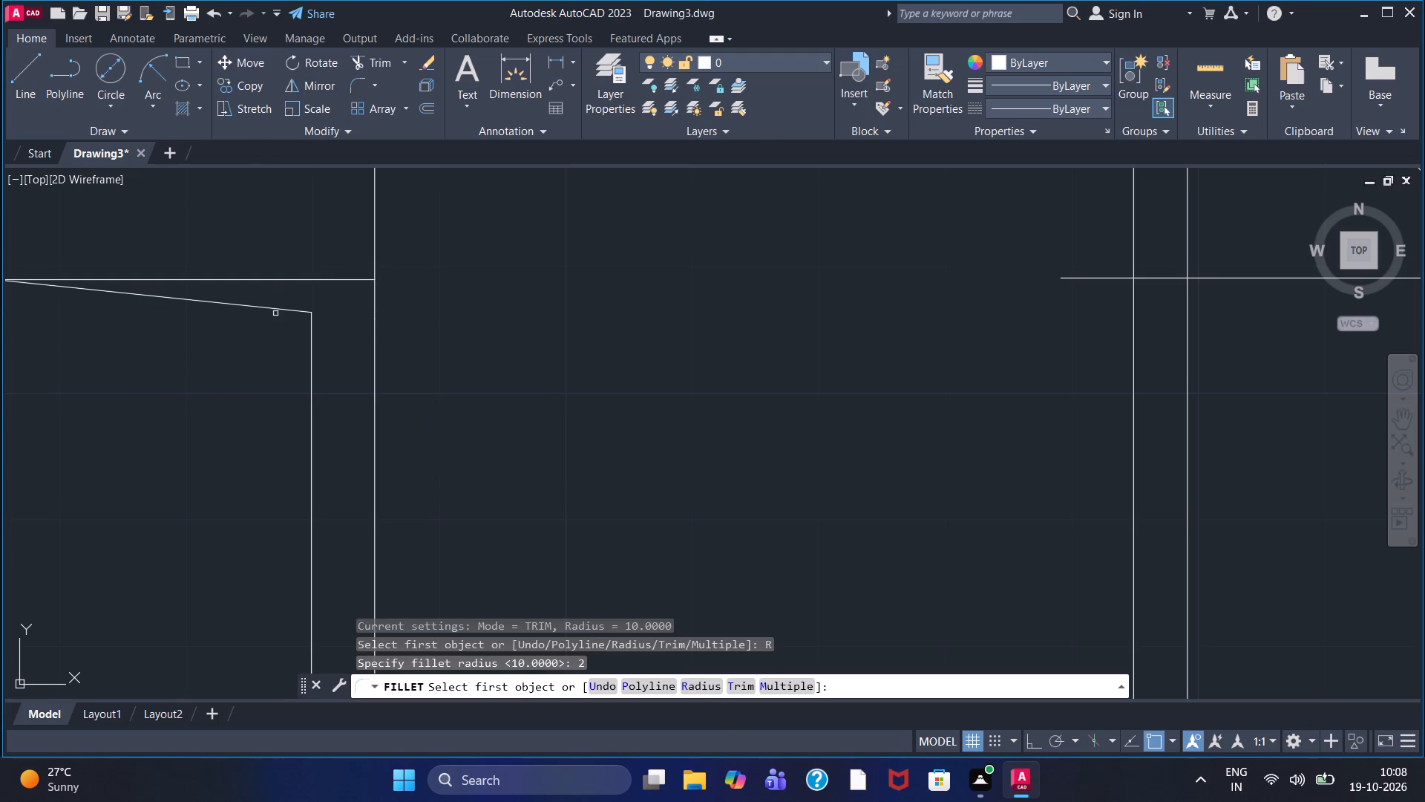
{"action": "left_click", "coordinate": [295, 312]}
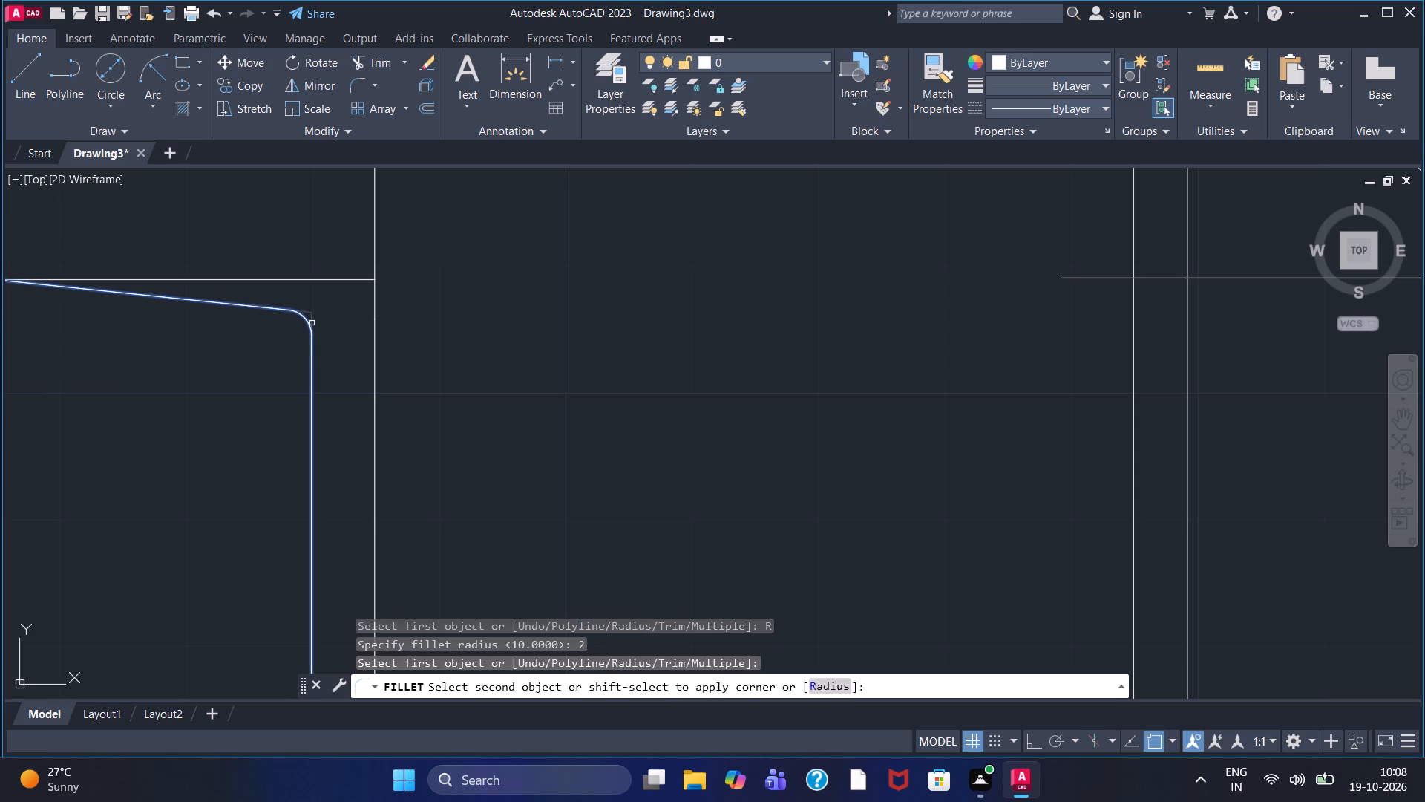
{"action": "left_click", "coordinate": [312, 323]}
{"action": "scroll", "coordinate": [321, 388], "scroll_direction": "down", "scroll_amount": 1}
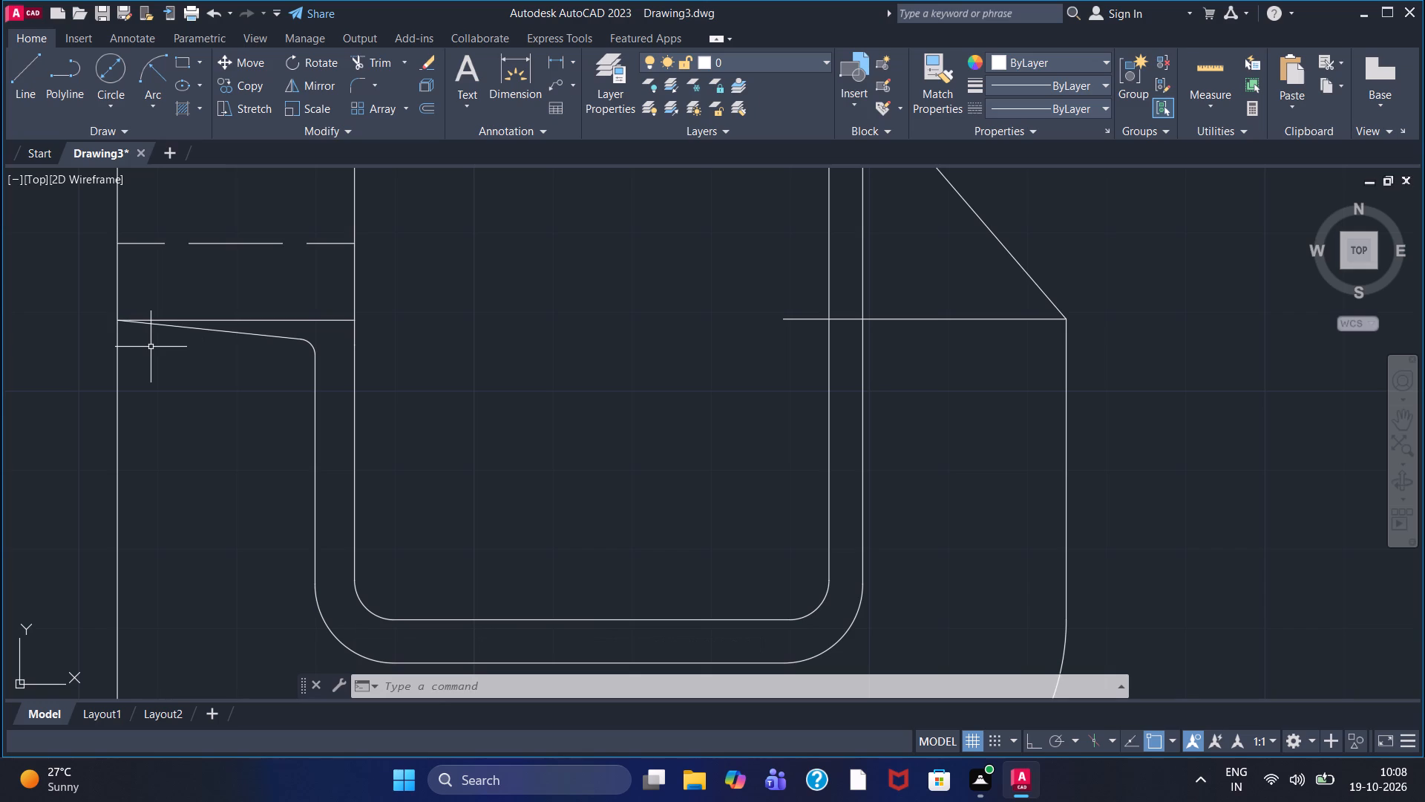
Draw a steep slanted line from the dashed centre line's left end down past the sloping line under the left arm.
{"action": "left_click", "coordinate": [28, 95]}
{"action": "left_click", "coordinate": [119, 244]}
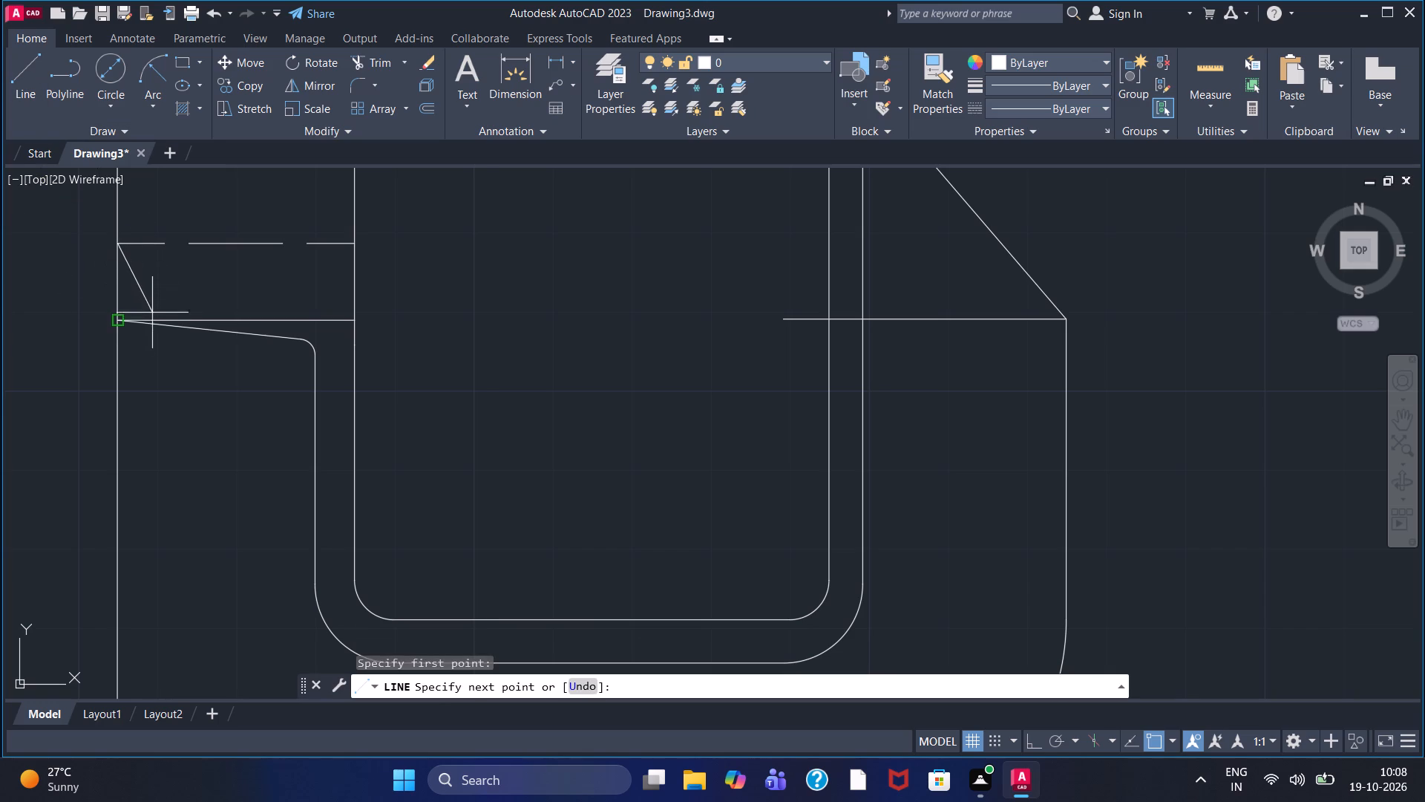
{"action": "left_click", "coordinate": [175, 345]}
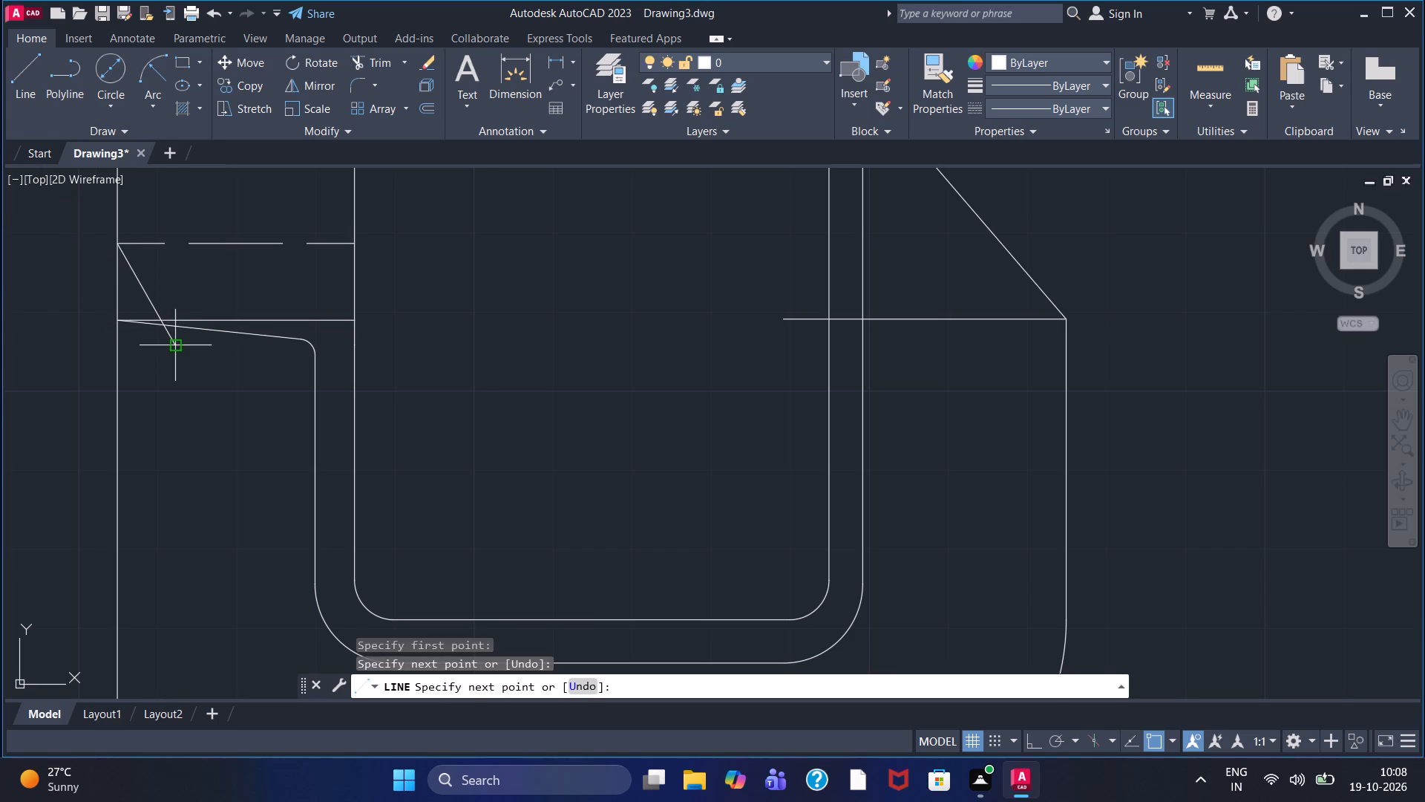
{"action": "key", "text": "Escape"}
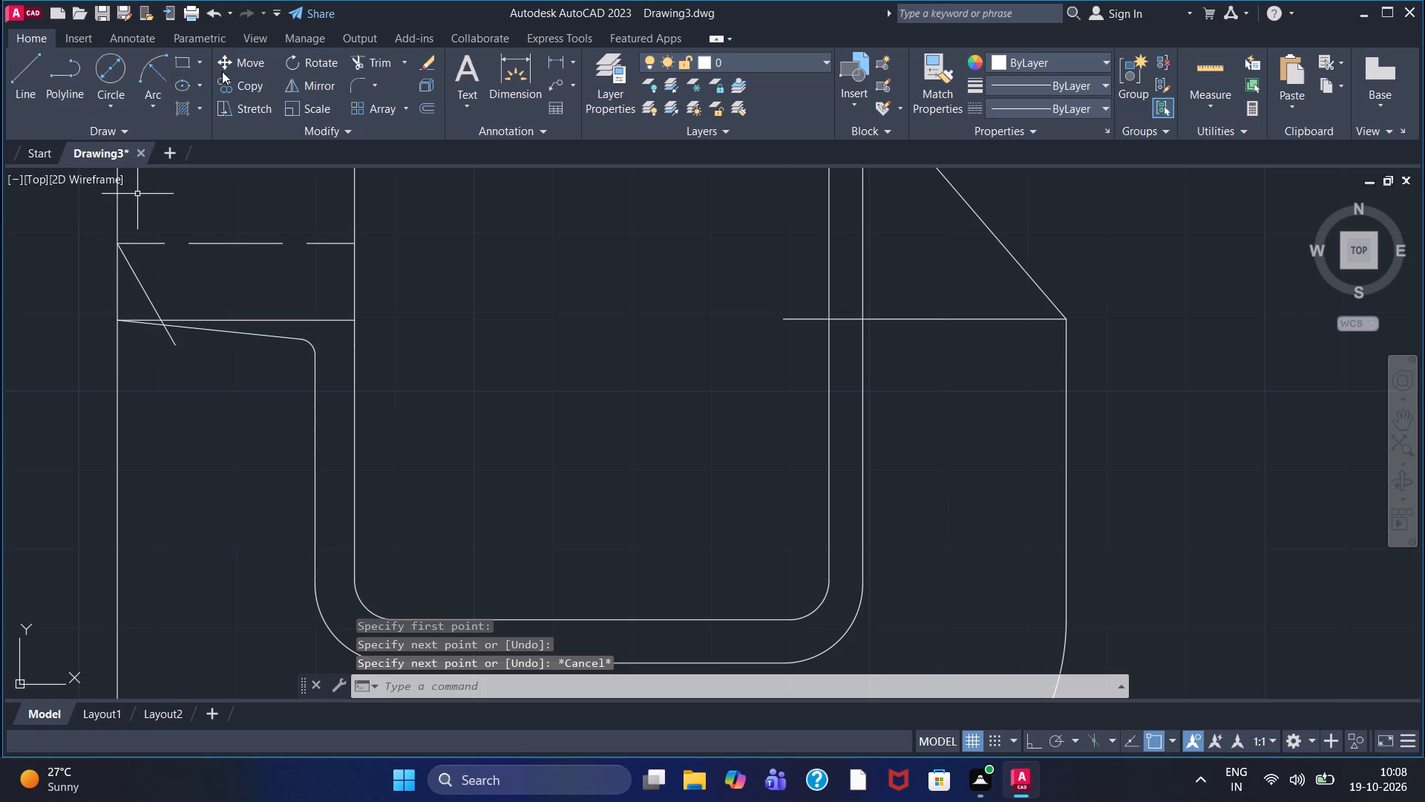
Trim the slanted line's two segments below the left arm's lowest horizontal line.
{"action": "left_click", "coordinate": [364, 65]}
{"action": "scroll", "coordinate": [166, 316], "scroll_direction": "up", "scroll_amount": 4}
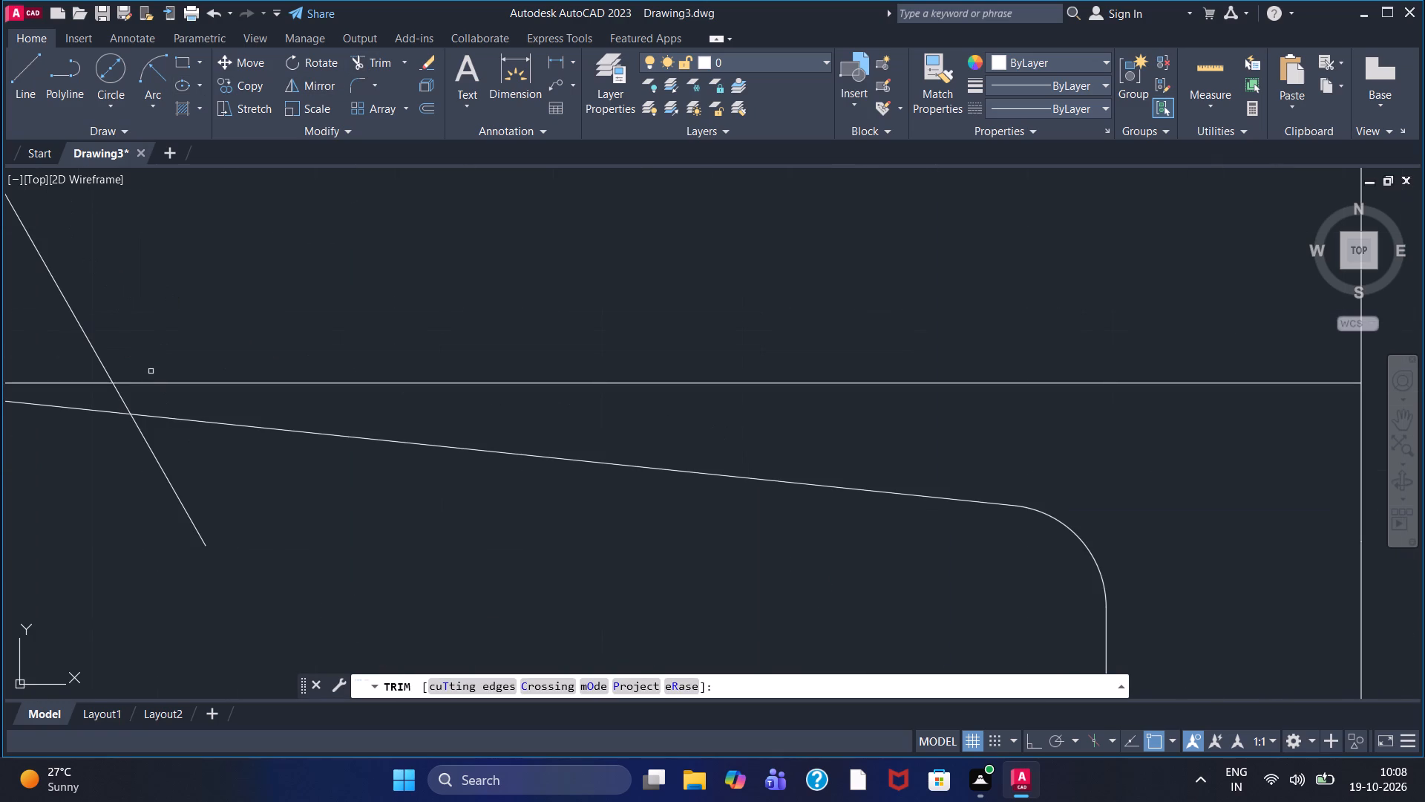
{"action": "left_click", "coordinate": [123, 396]}
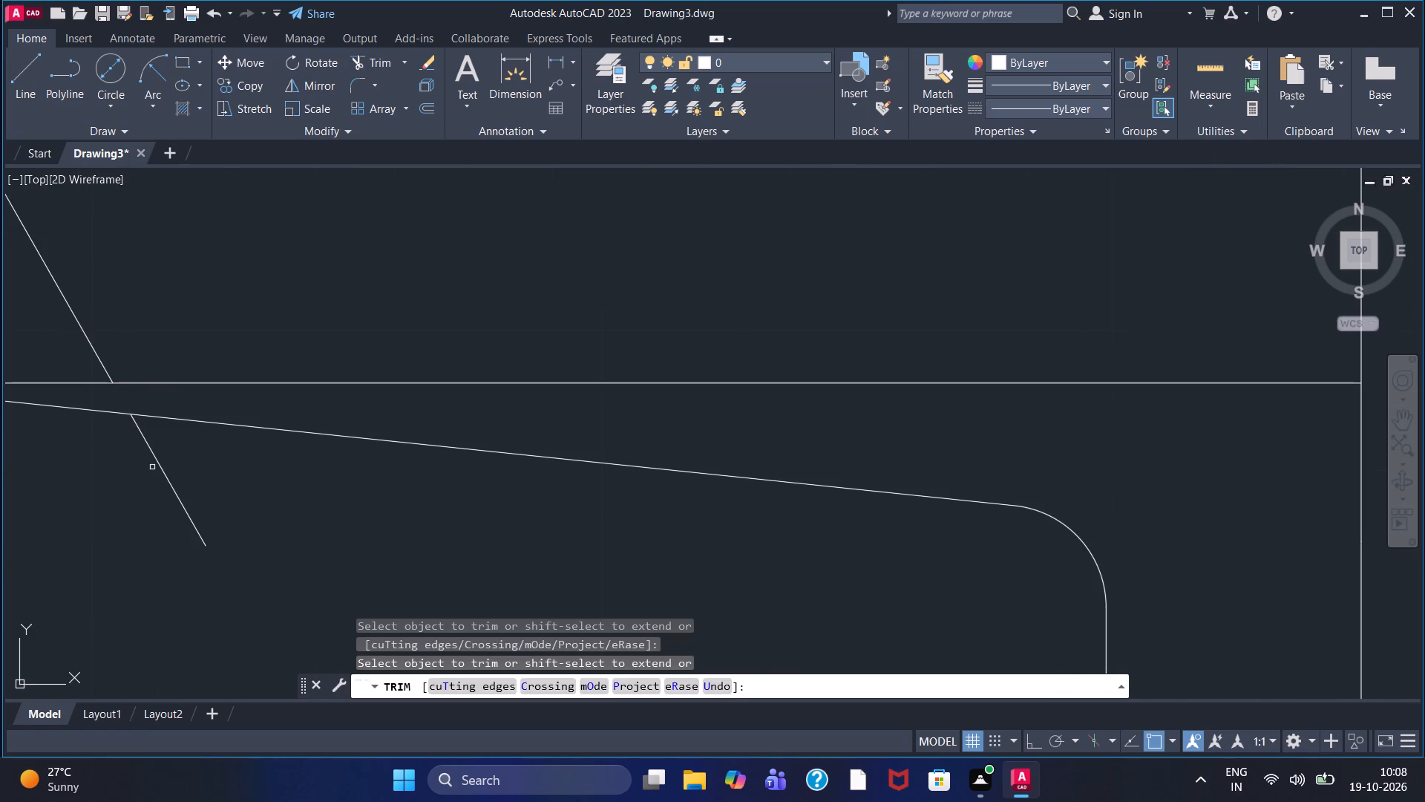
{"action": "left_click", "coordinate": [160, 473]}
{"action": "scroll", "coordinate": [160, 473], "scroll_direction": "down", "scroll_amount": 3}
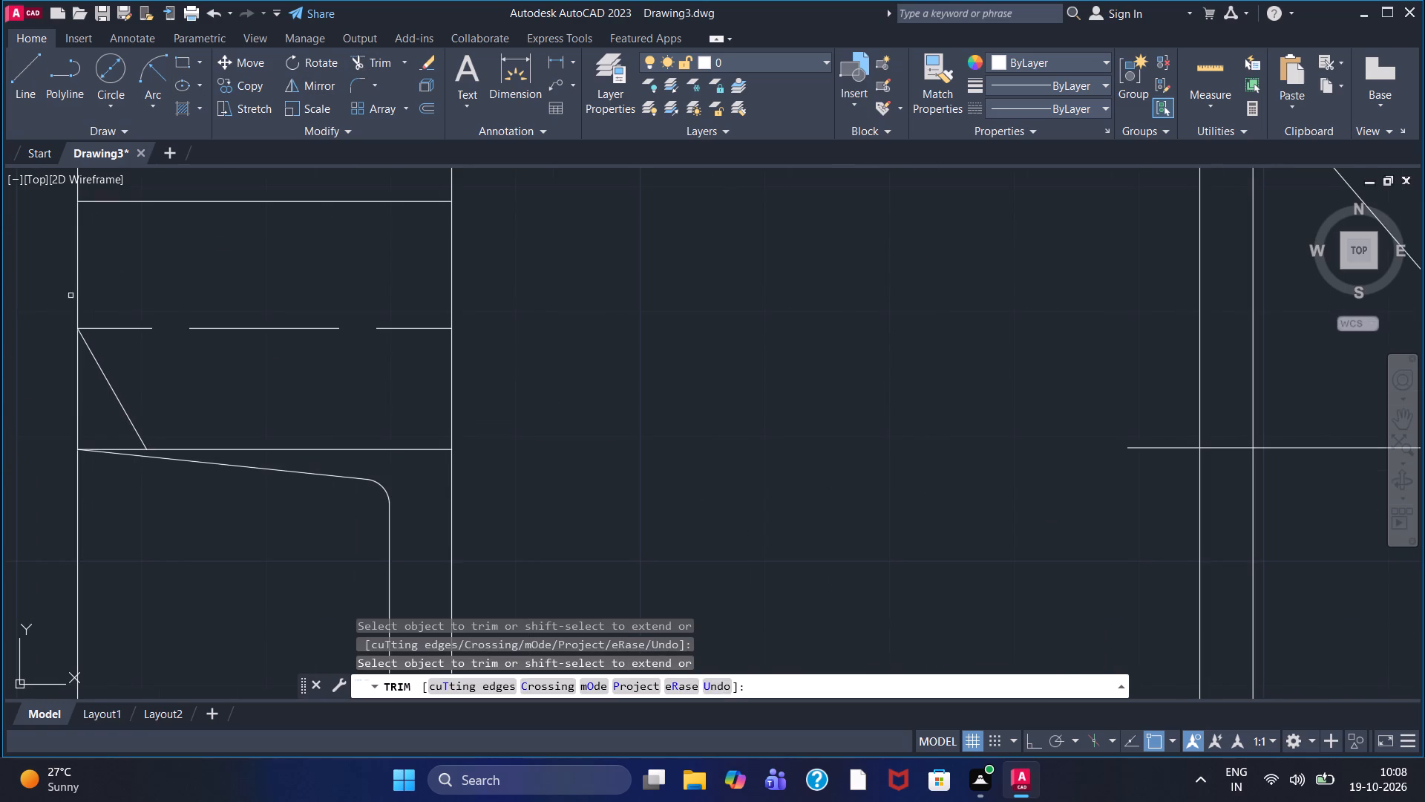
Hatch the left arm's top band and the area between the dashed centre line, slanted line and lowest horizontal line with ANSI31.
{"action": "left_click", "coordinate": [183, 104]}
{"action": "scroll", "coordinate": [232, 309], "scroll_direction": "down", "scroll_amount": 1}
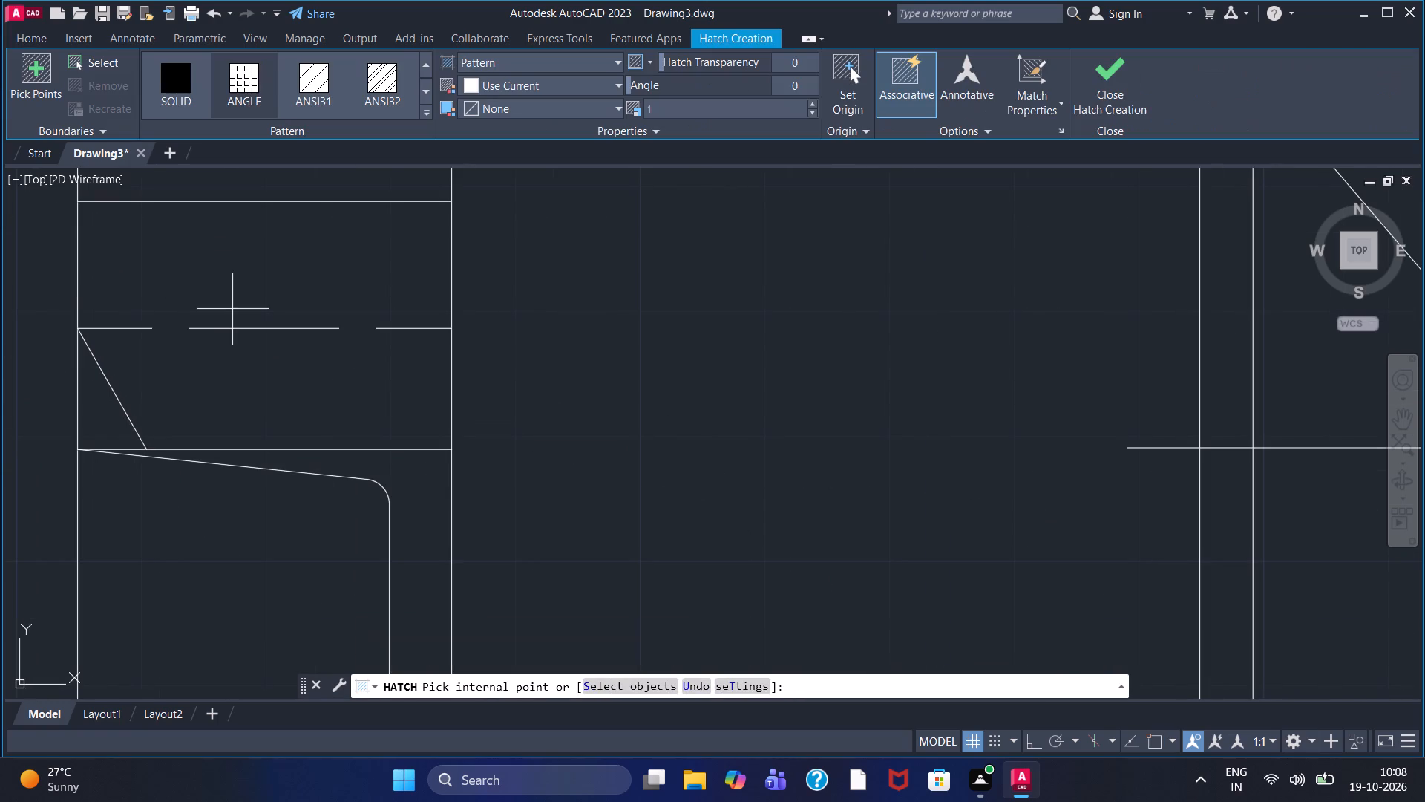
{"action": "scroll", "coordinate": [232, 309], "scroll_direction": "down", "scroll_amount": 1}
{"action": "left_click", "coordinate": [305, 86]}
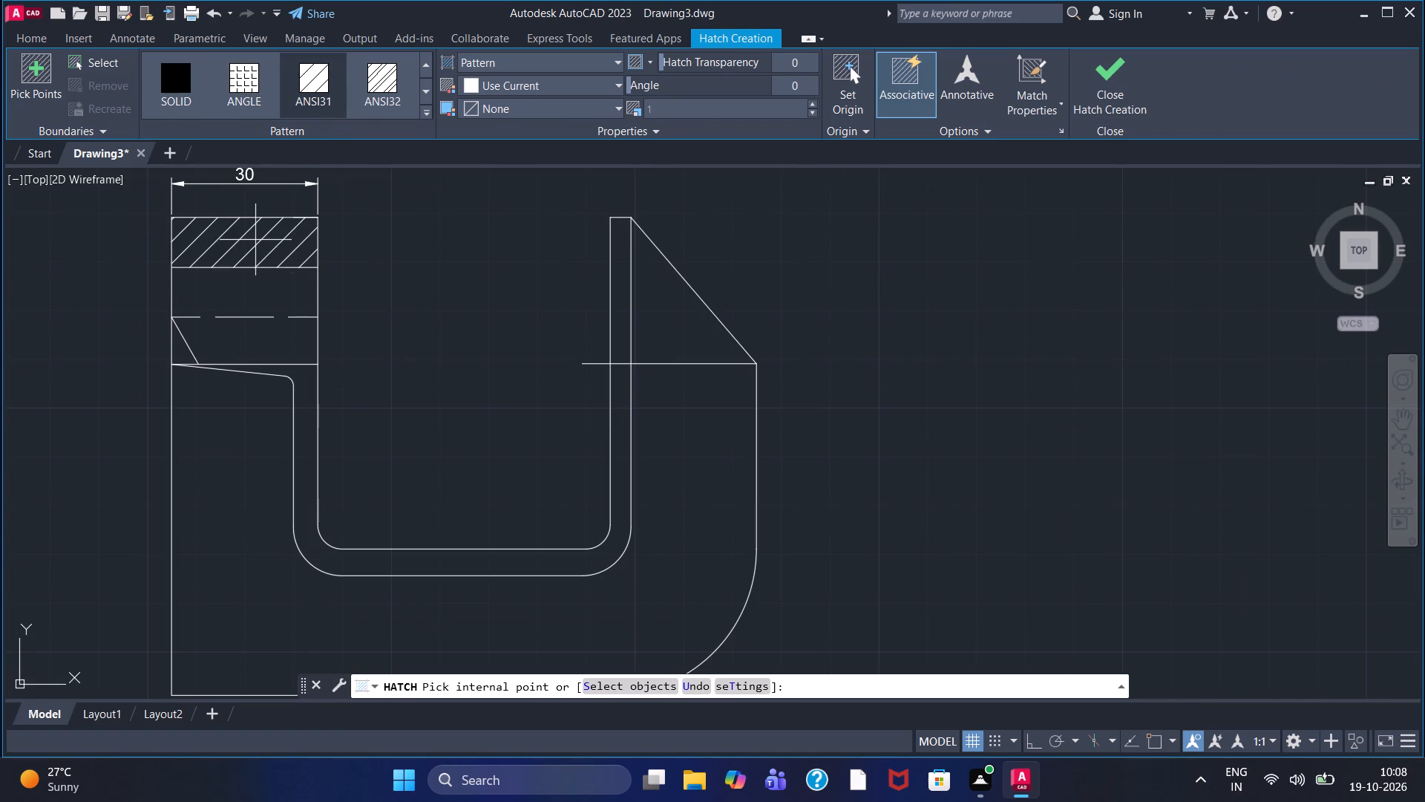
{"action": "left_click", "coordinate": [255, 240]}
{"action": "left_click", "coordinate": [254, 345]}
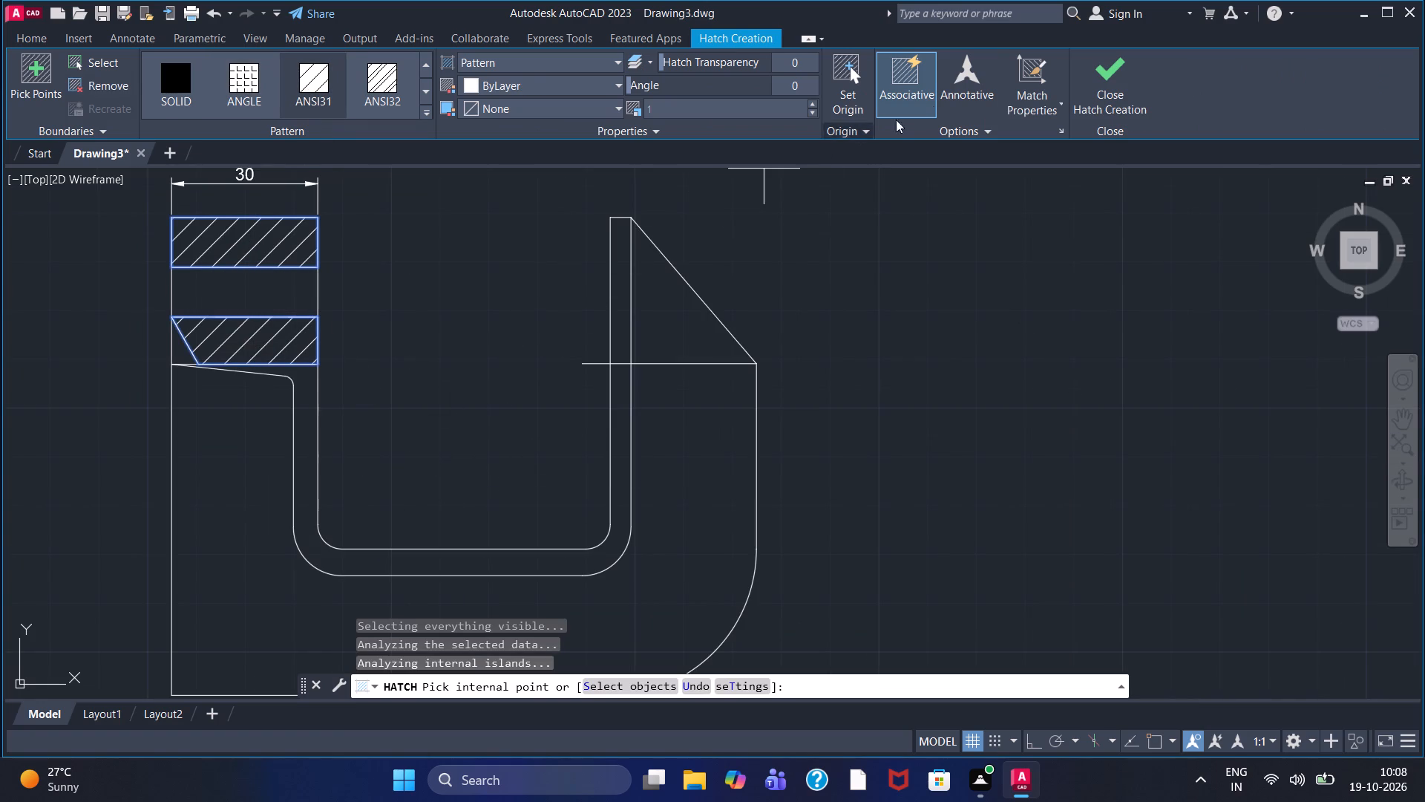
{"action": "left_click", "coordinate": [1092, 89]}
Fillet the outer outline's lower left corner with a radius of 30.
{"action": "scroll", "coordinate": [707, 227], "scroll_direction": "down", "scroll_amount": 1}
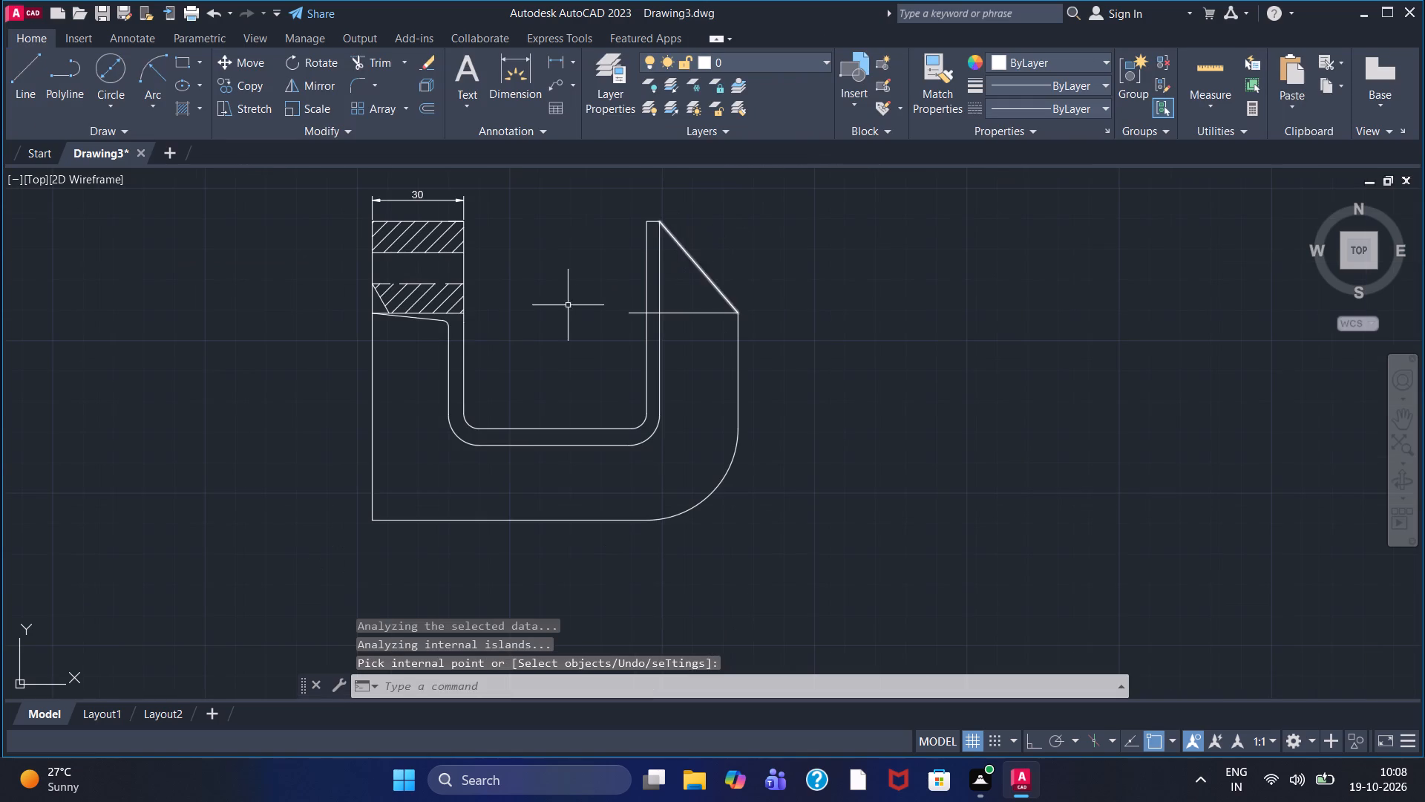
{"action": "scroll", "coordinate": [449, 293], "scroll_direction": "up", "scroll_amount": 2}
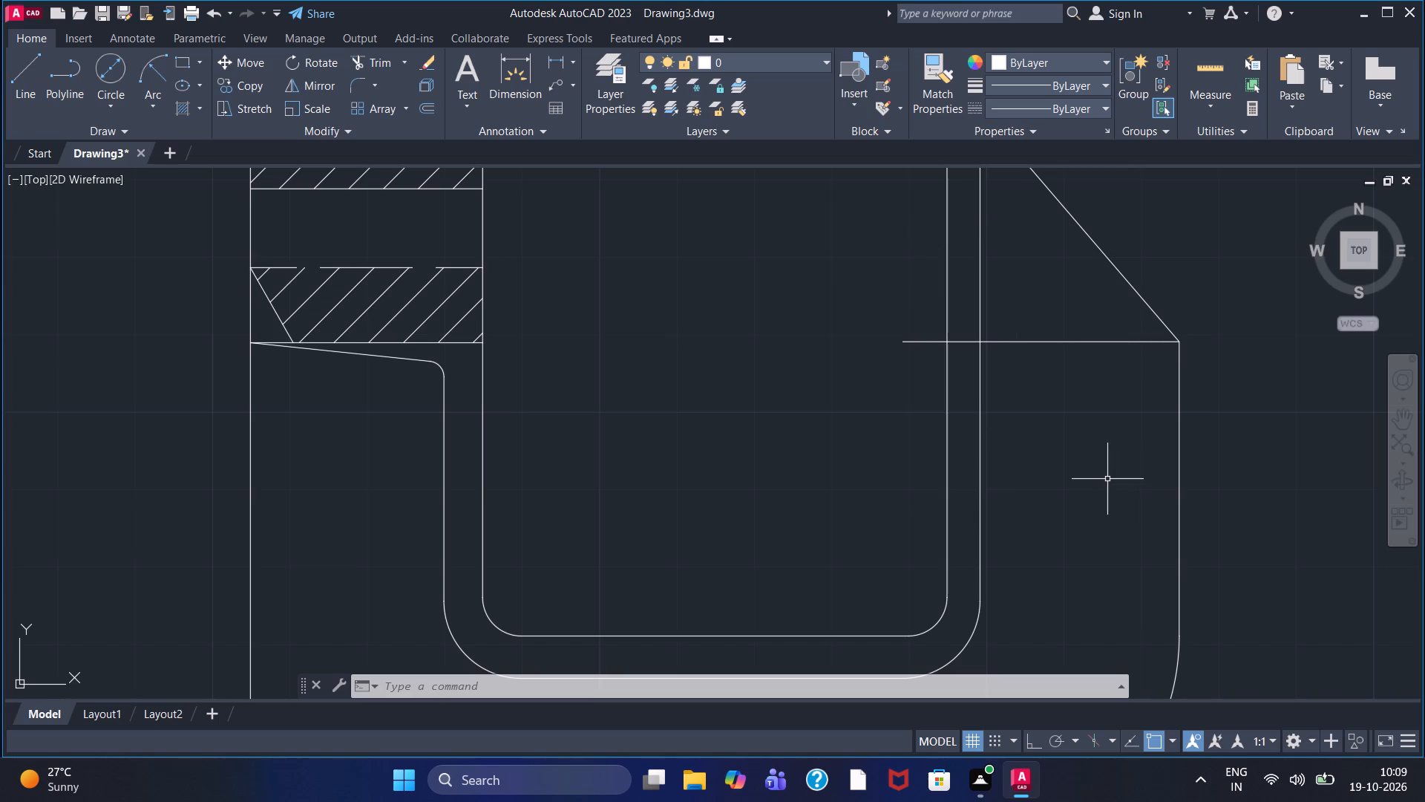
{"action": "scroll", "coordinate": [857, 446], "scroll_direction": "down", "scroll_amount": 2}
{"action": "middle_click_drag", "start_coordinate": [833, 453], "coordinate": [800, 386]}
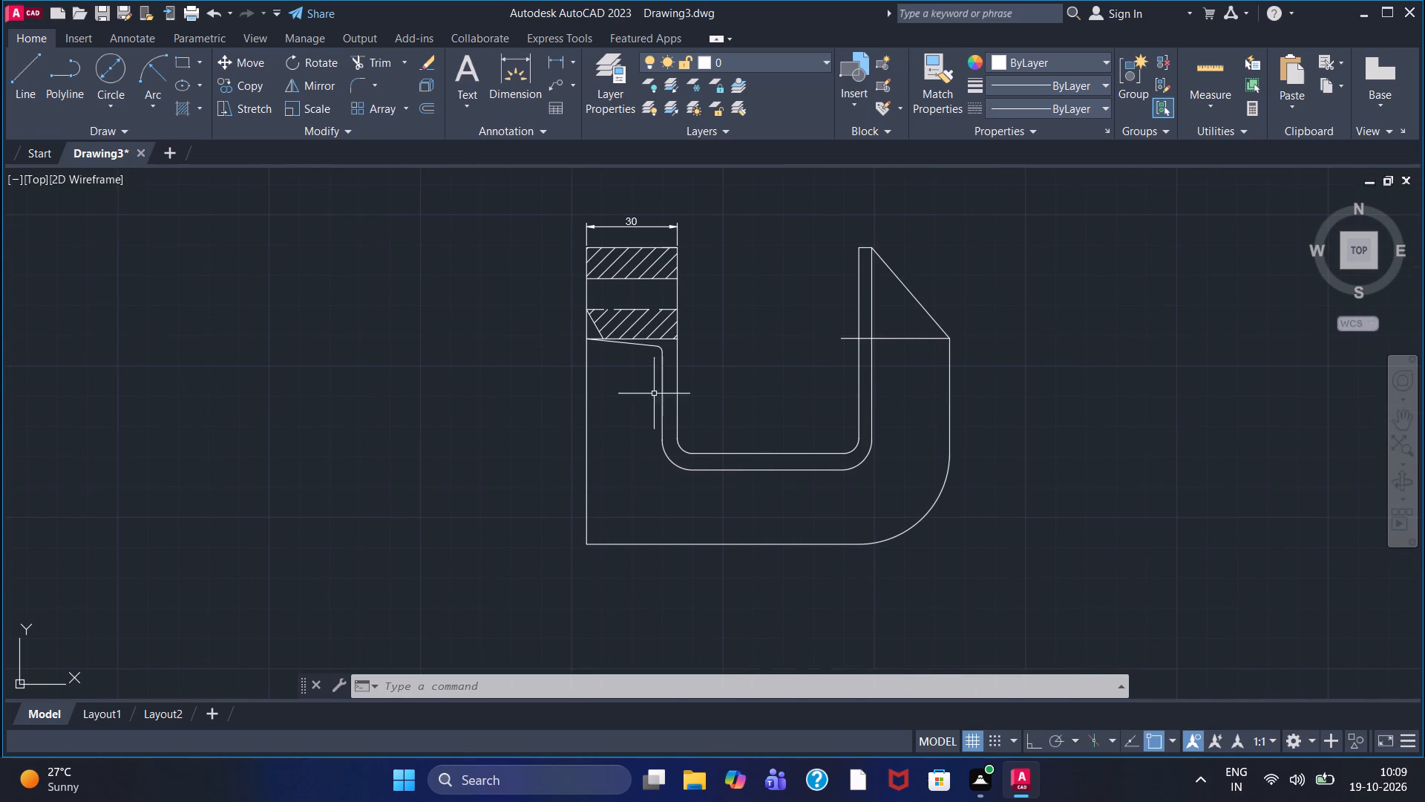
{"action": "left_click", "coordinate": [363, 81]}
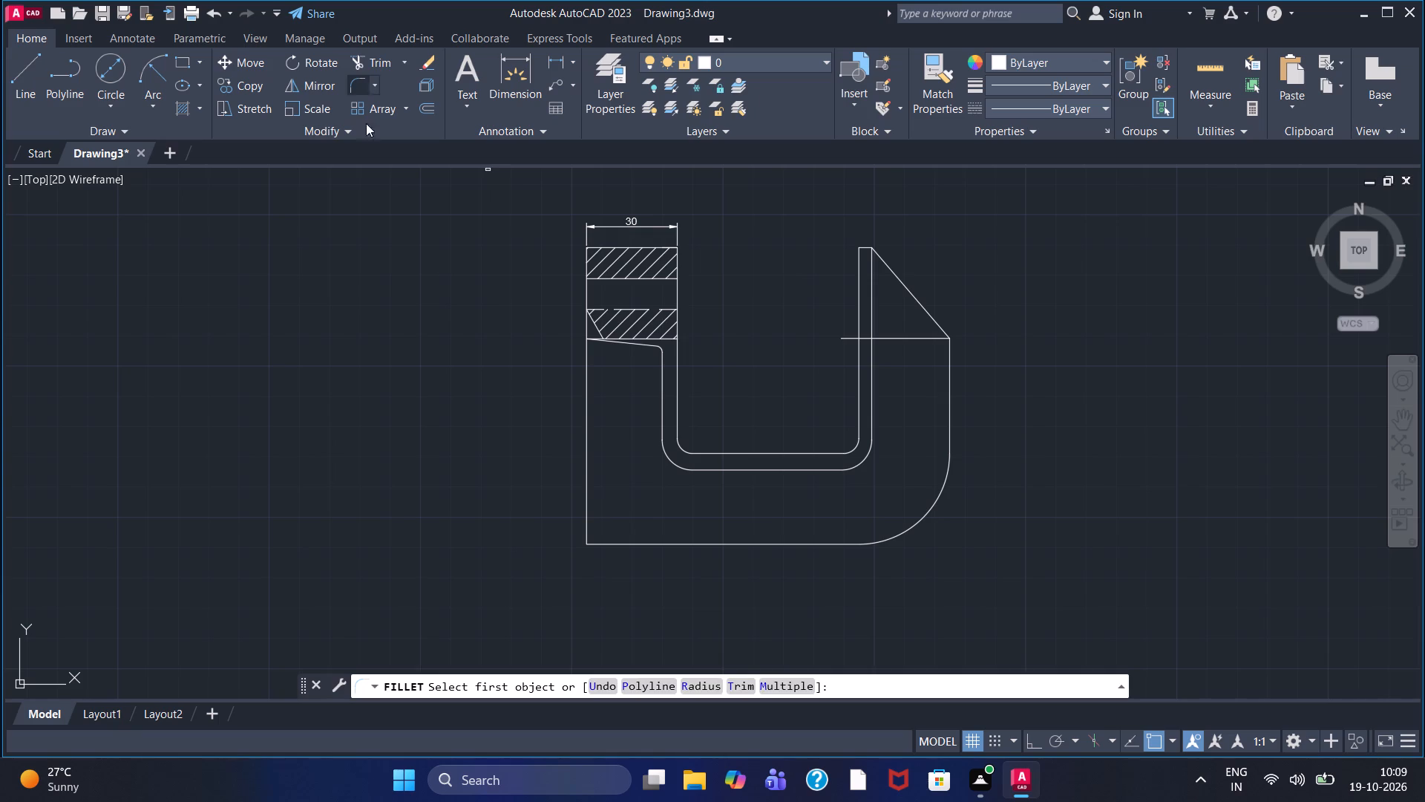
{"action": "left_click", "coordinate": [703, 688]}
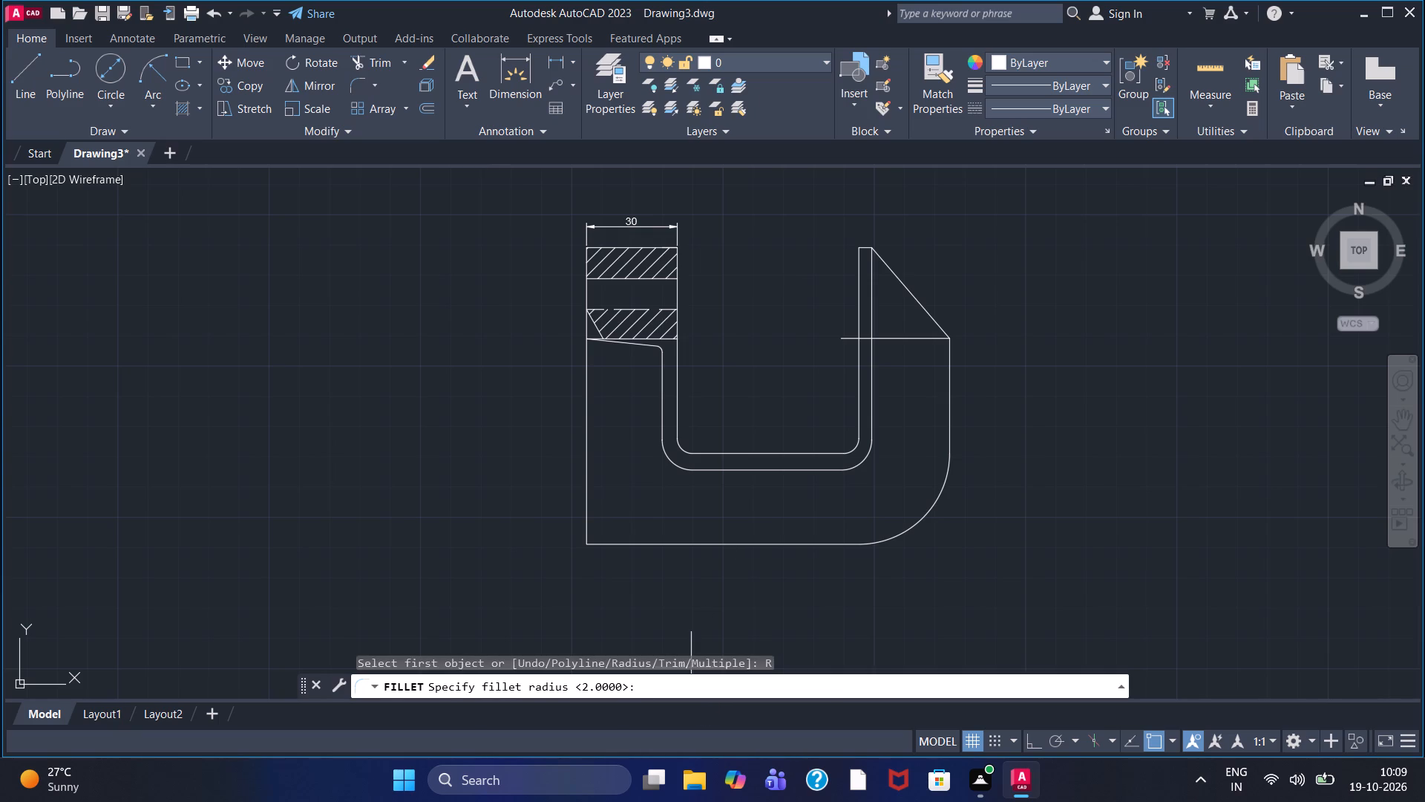
{"action": "type", "text": "30"}
{"action": "key", "text": "Return"}
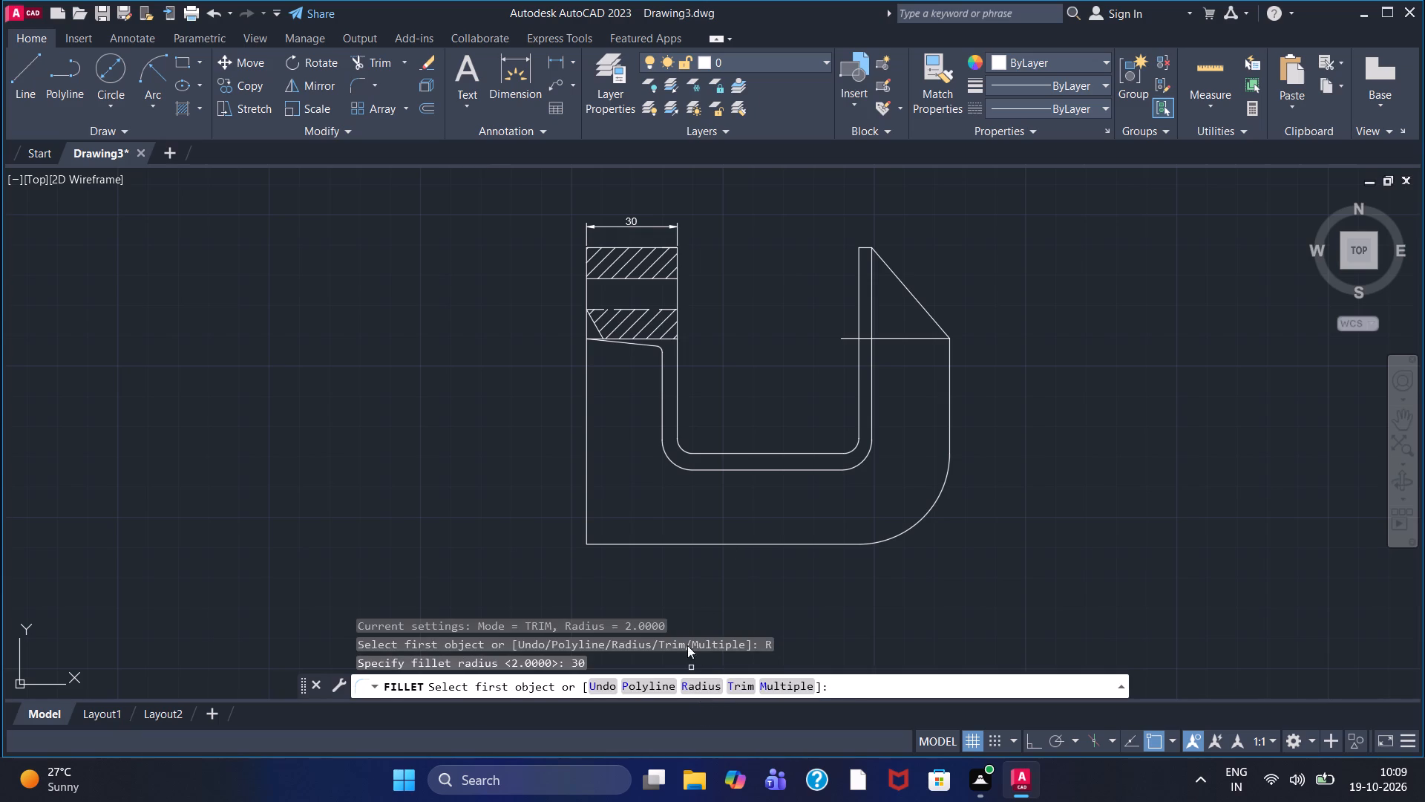
{"action": "left_click", "coordinate": [588, 512]}
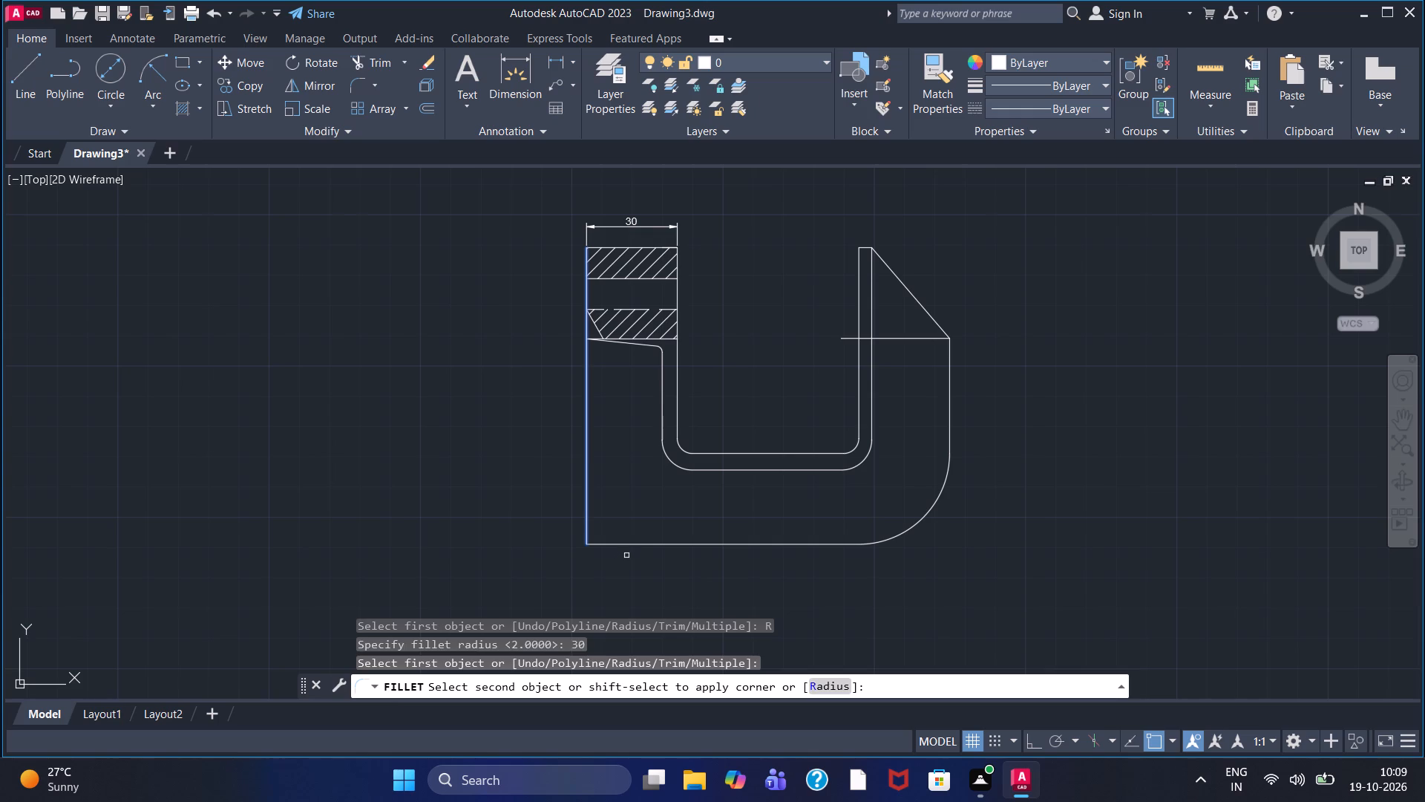
{"action": "left_click", "coordinate": [631, 546]}
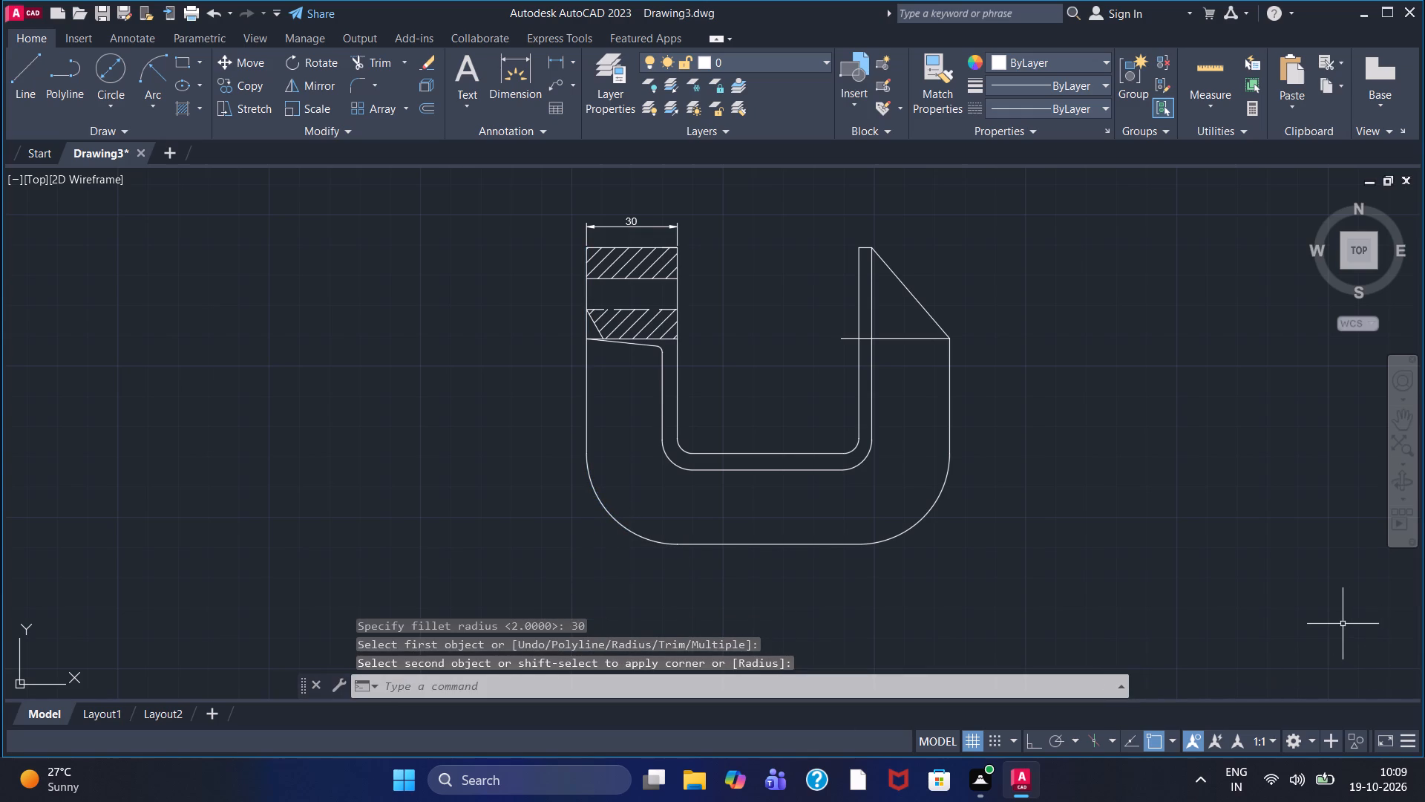
Add a linear dimension for the profile's overall width, between the upper ends of the two outer arcs, placed below the outline.
{"action": "left_click", "coordinate": [561, 64]}
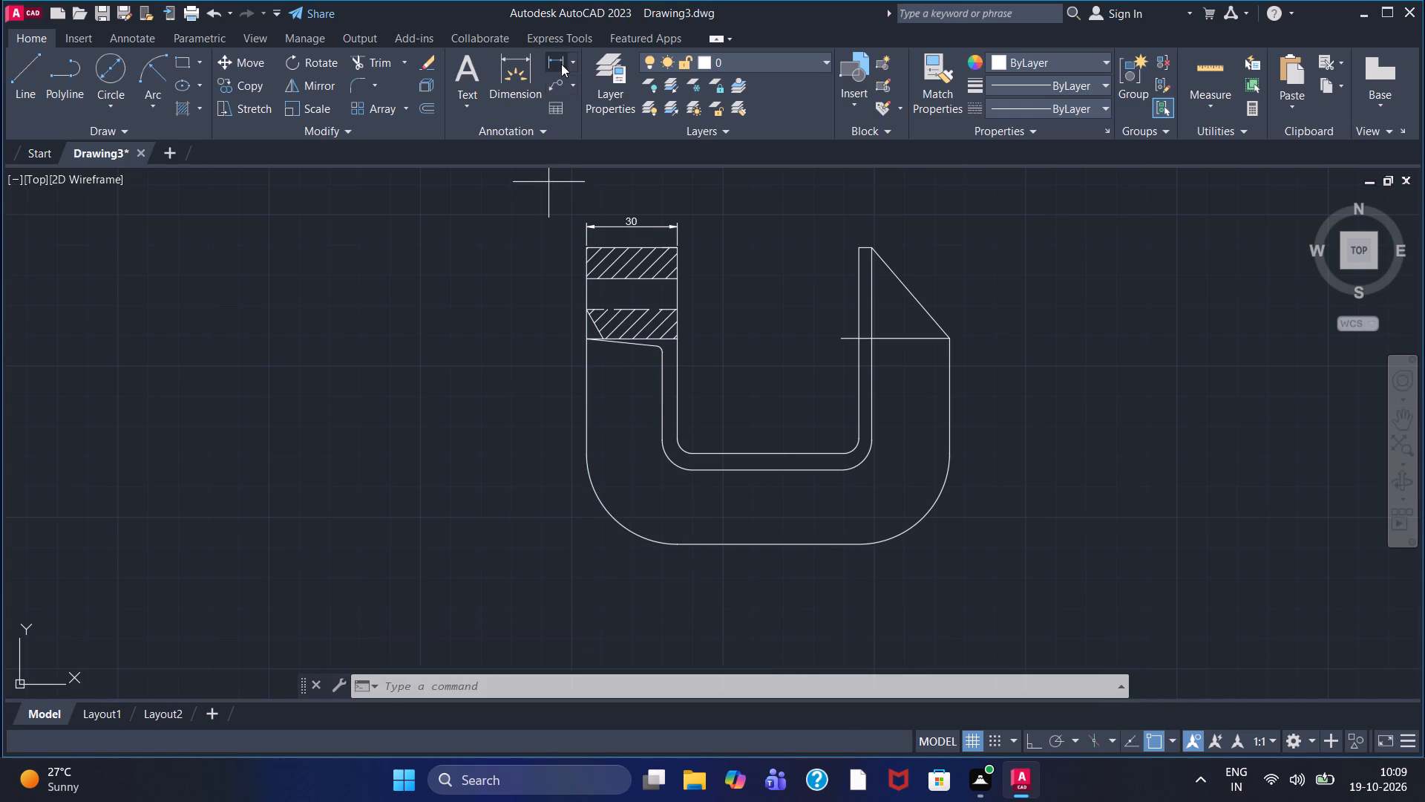
{"action": "left_click", "coordinate": [584, 454]}
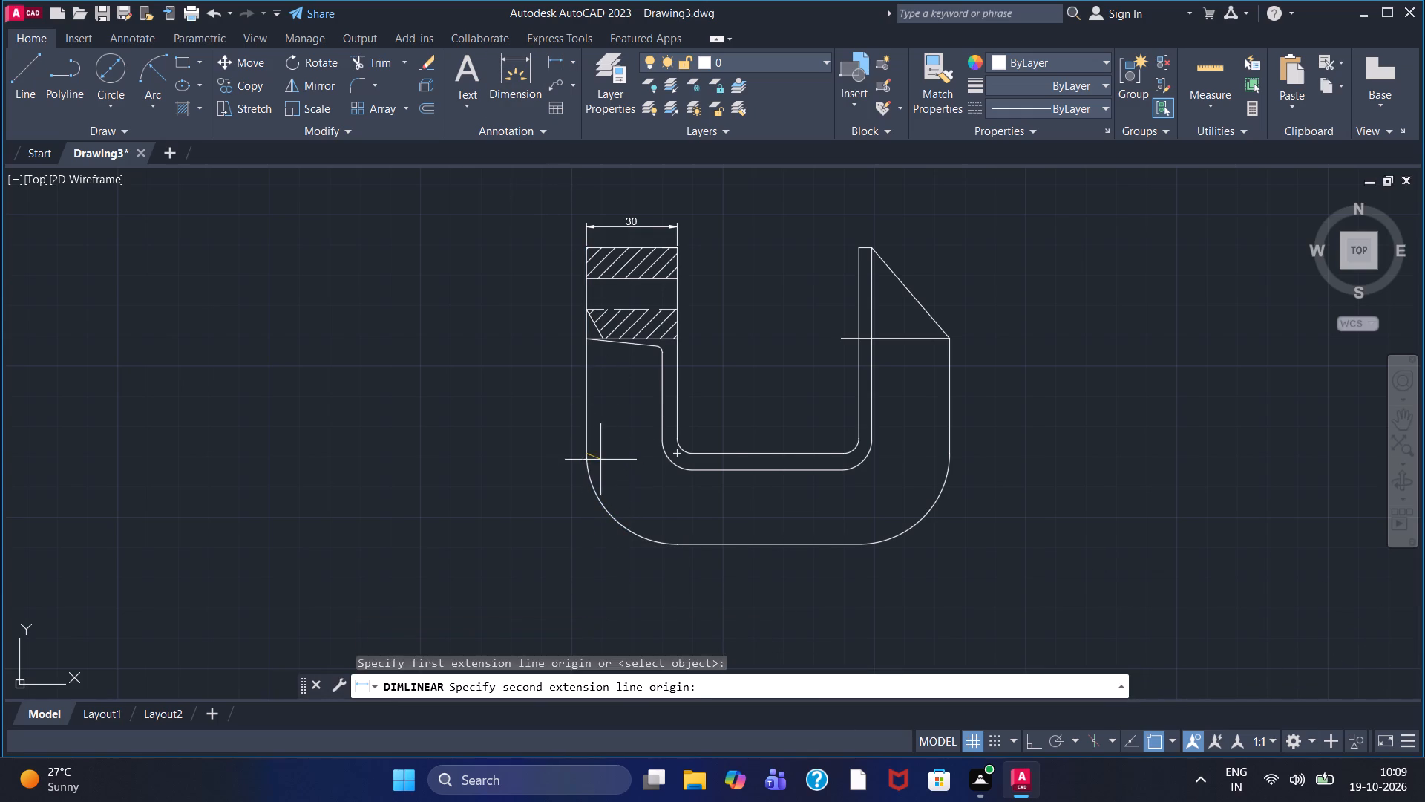
{"action": "left_click", "coordinate": [954, 455]}
{"action": "left_click", "coordinate": [864, 605]}
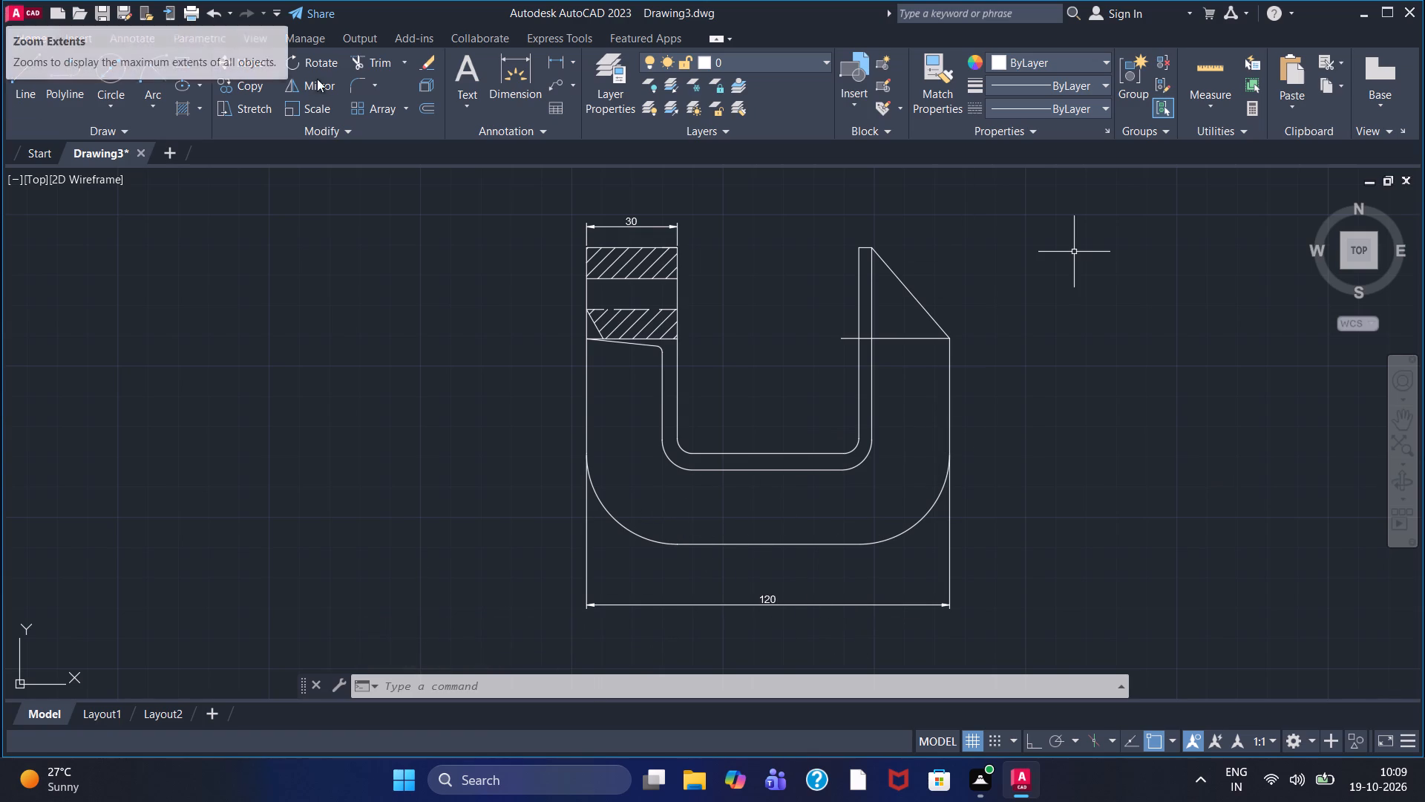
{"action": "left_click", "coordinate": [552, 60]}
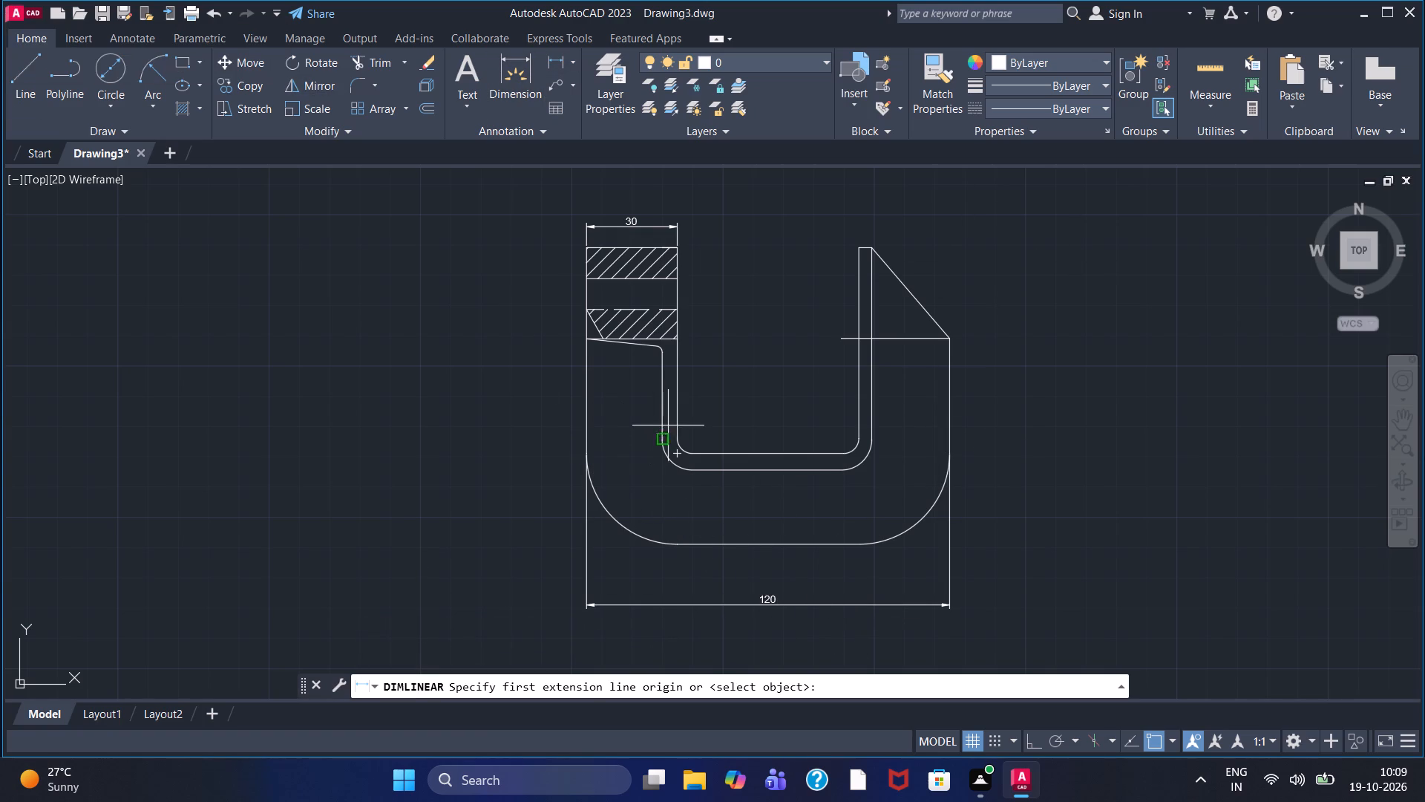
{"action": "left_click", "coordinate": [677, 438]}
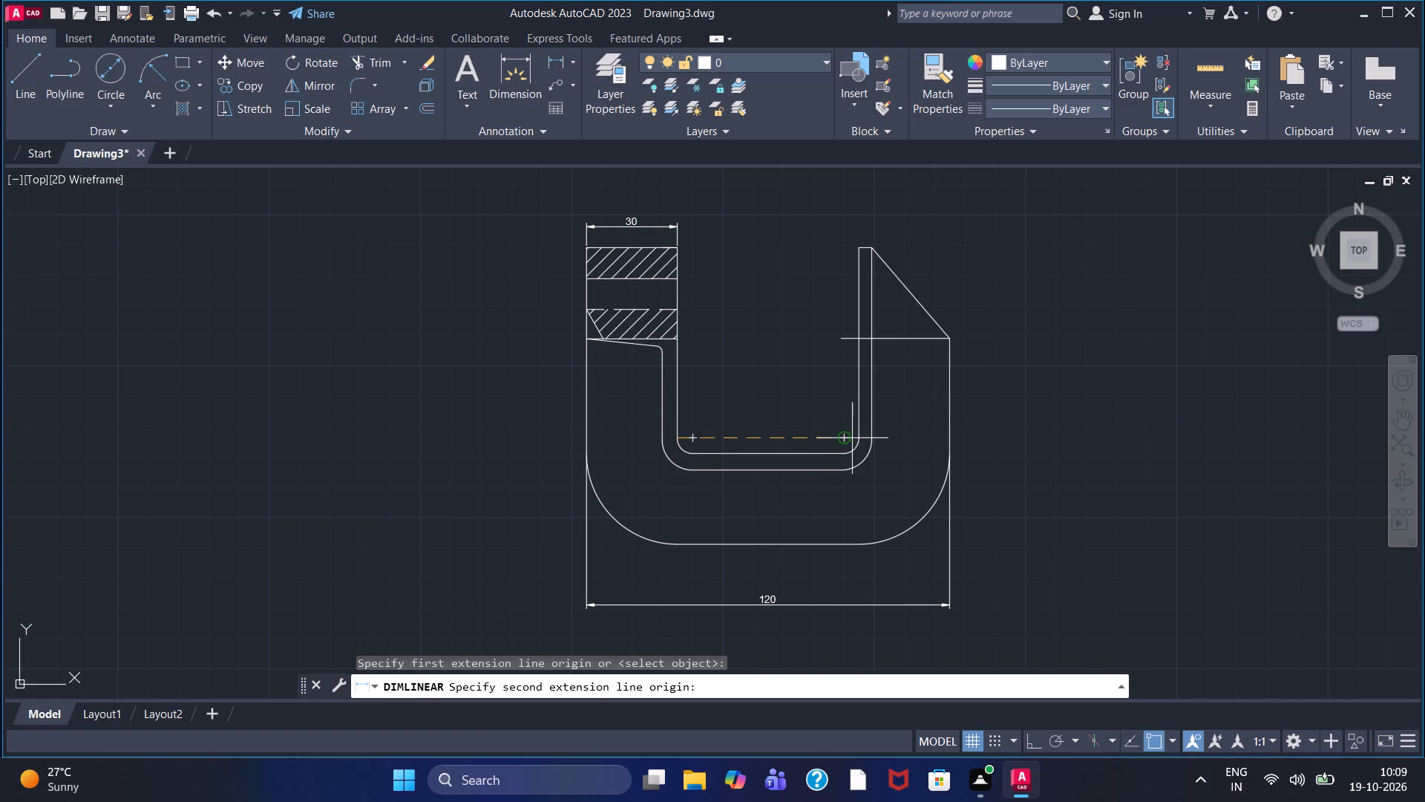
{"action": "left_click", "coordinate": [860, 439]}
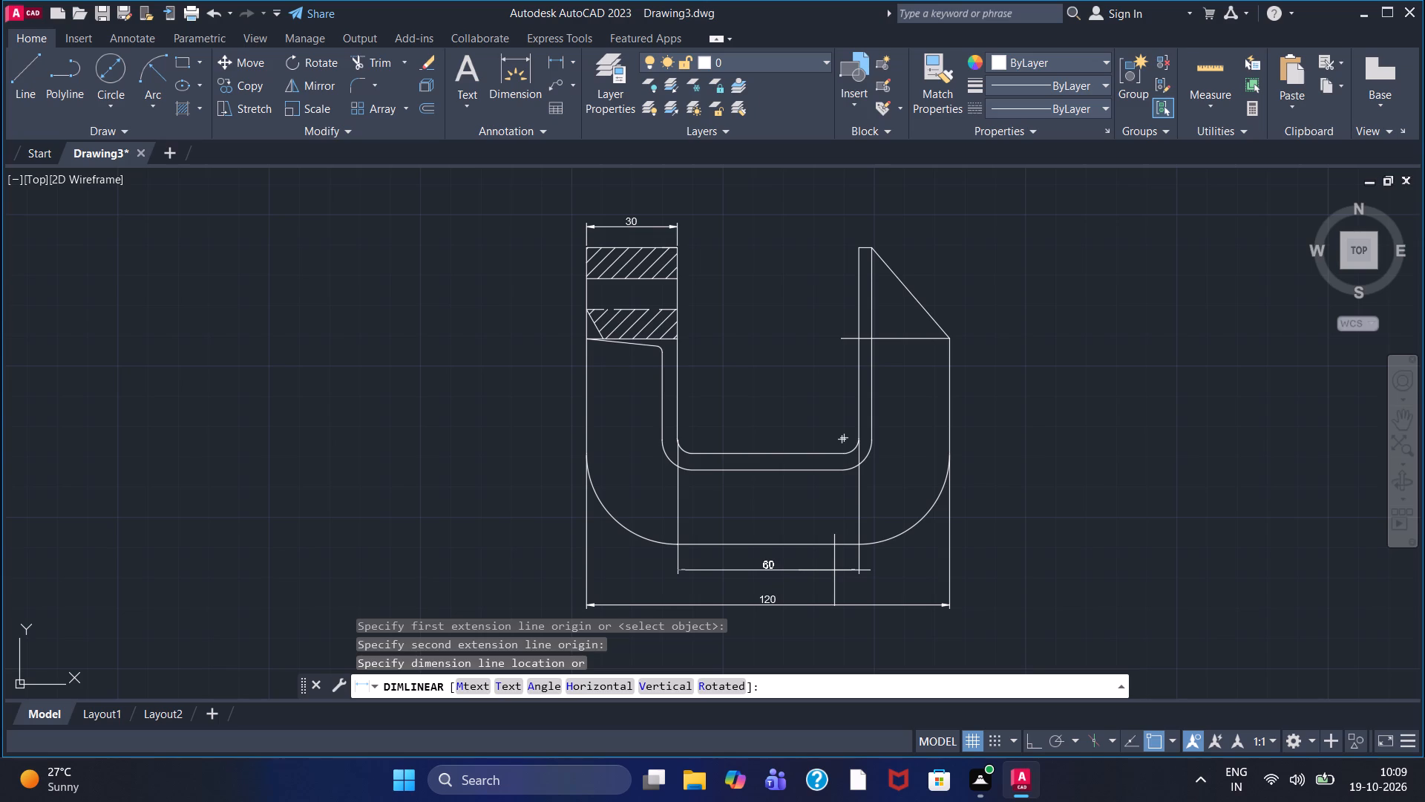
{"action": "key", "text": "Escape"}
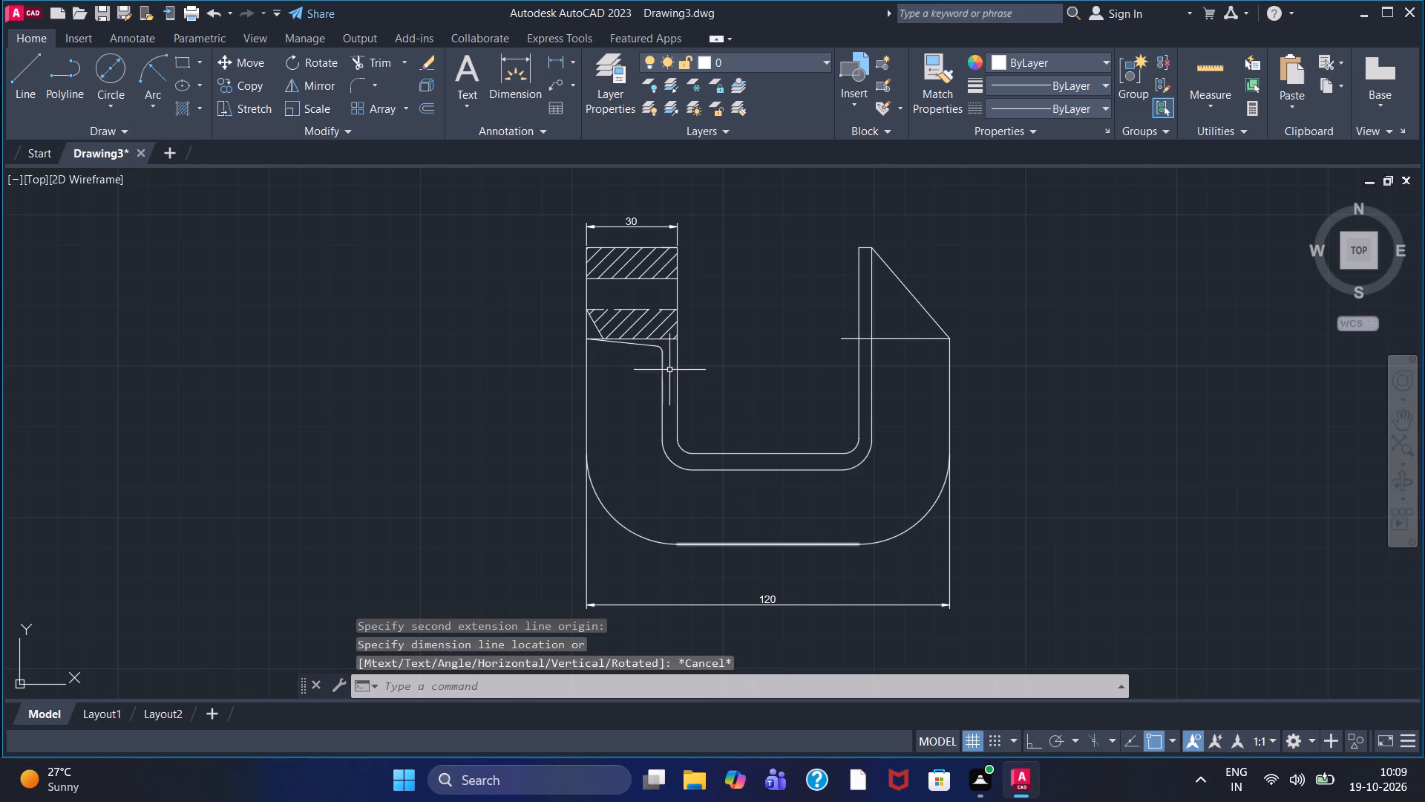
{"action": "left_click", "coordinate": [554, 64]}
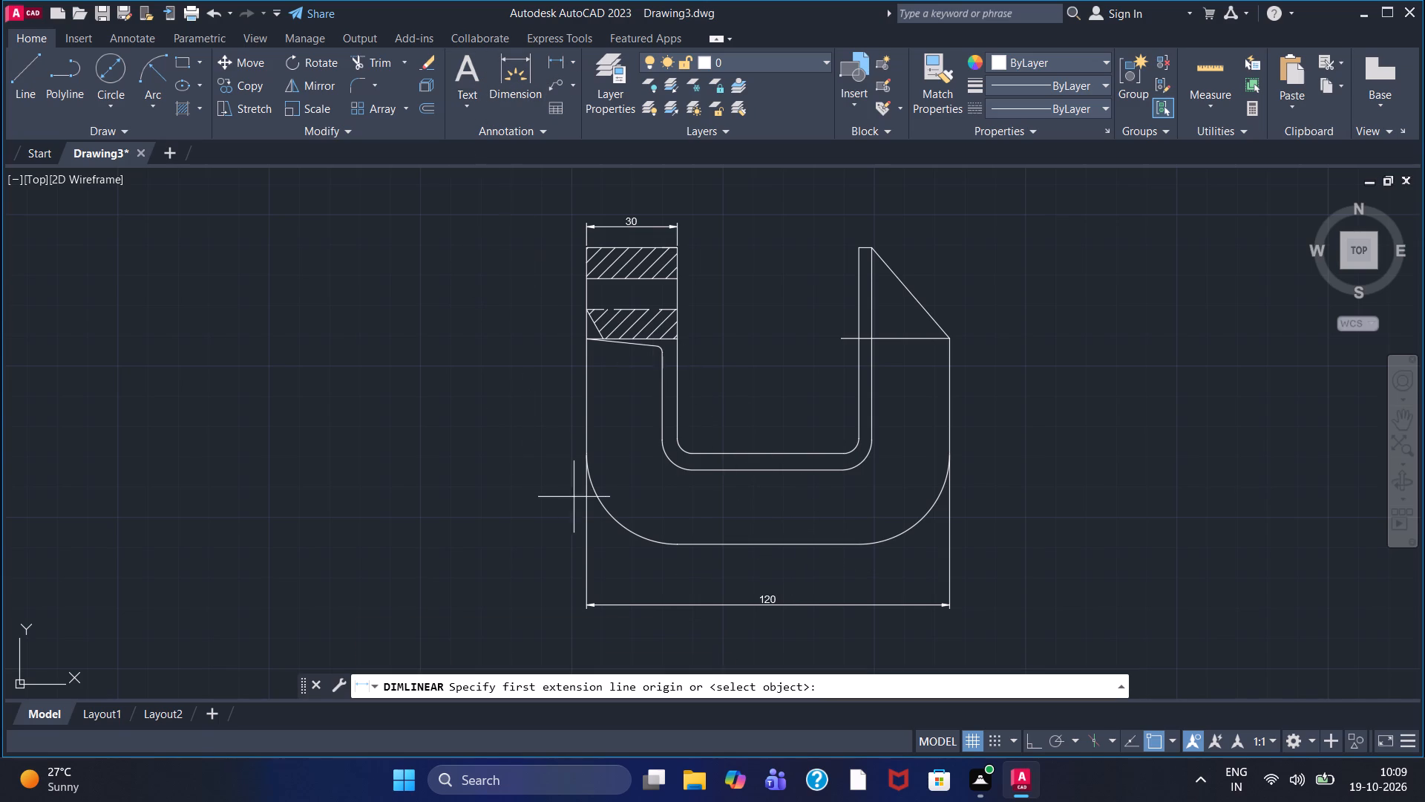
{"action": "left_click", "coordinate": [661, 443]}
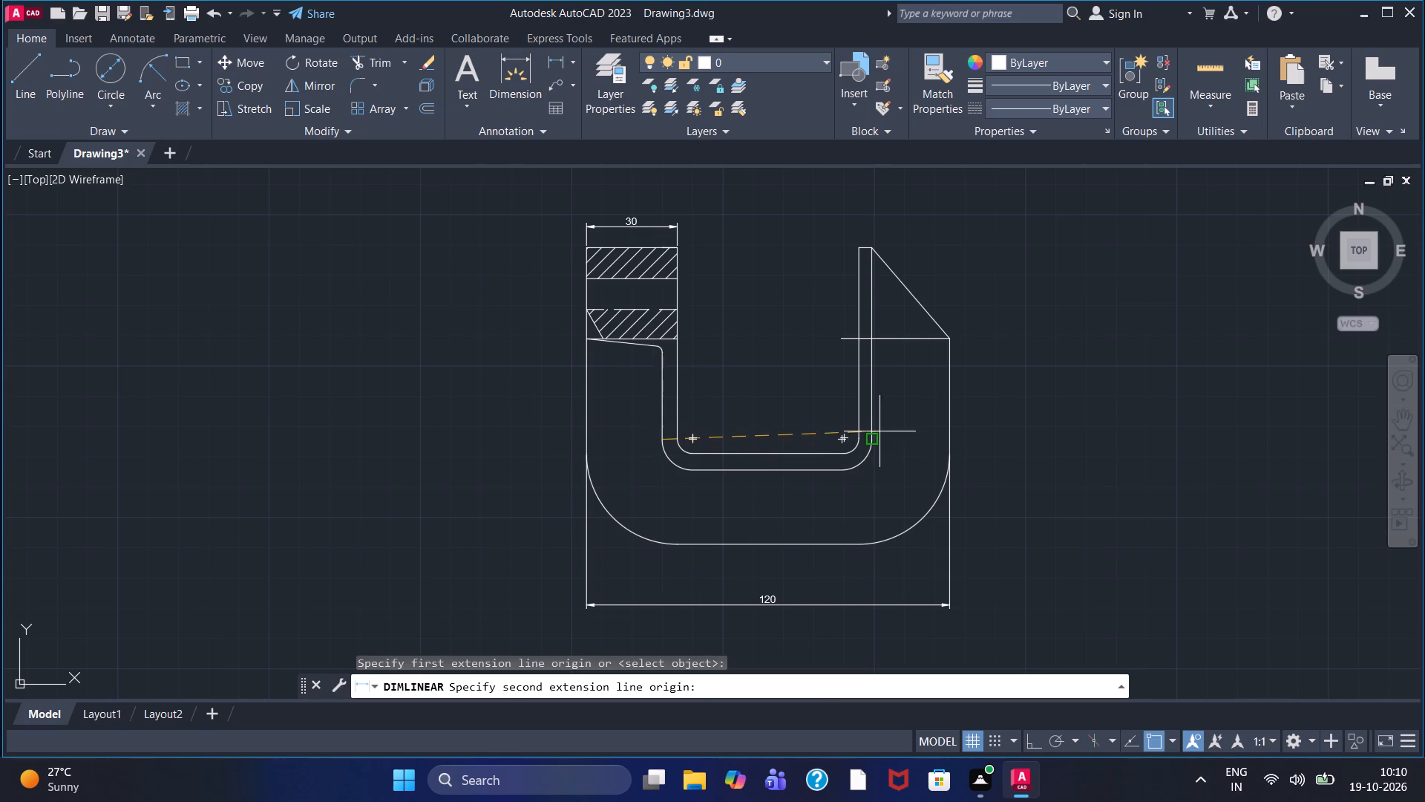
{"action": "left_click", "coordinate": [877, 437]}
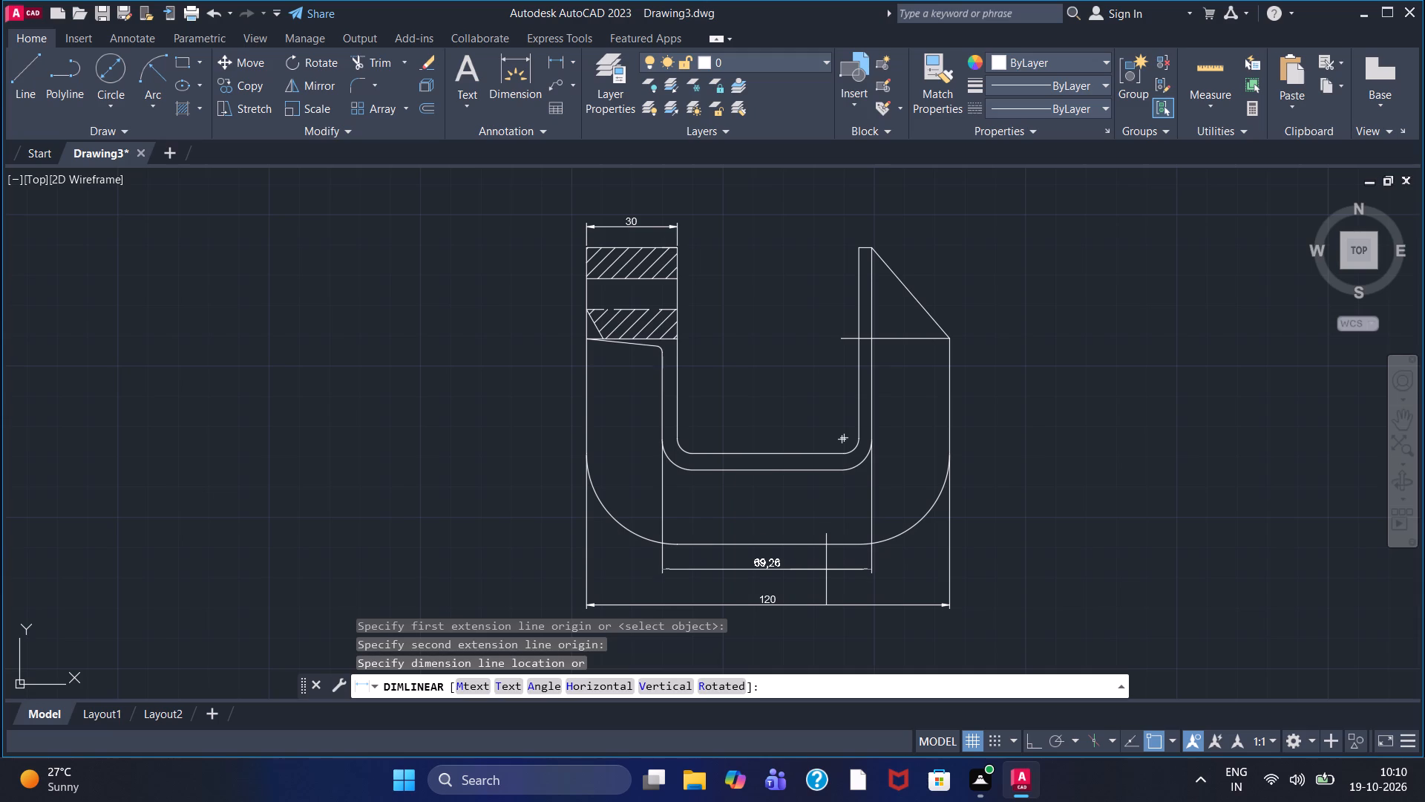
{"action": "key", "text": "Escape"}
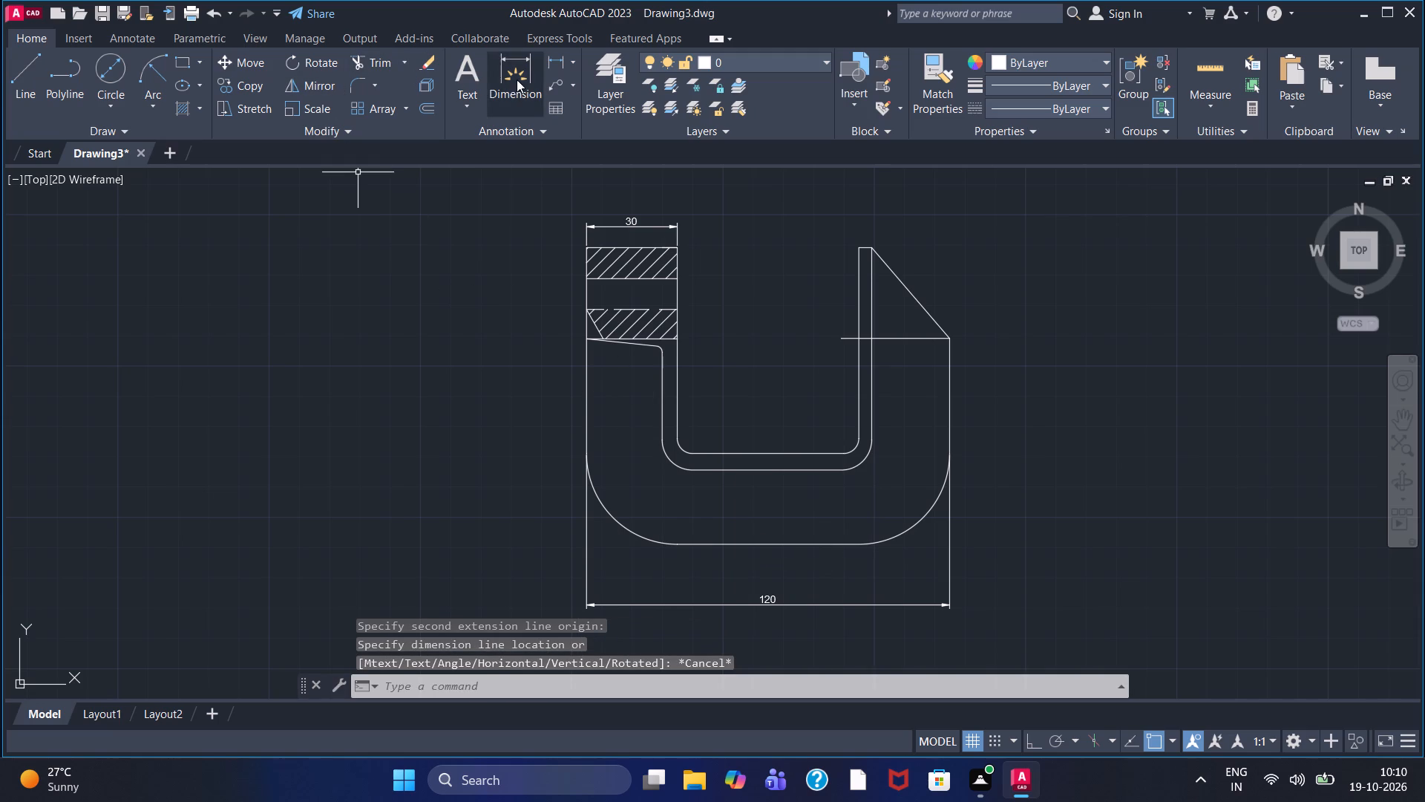
Add a linear dimension for the opening between the arms' inner faces, placed between the outline's bottom edge and the overall width dimension.
{"action": "left_click", "coordinate": [558, 54]}
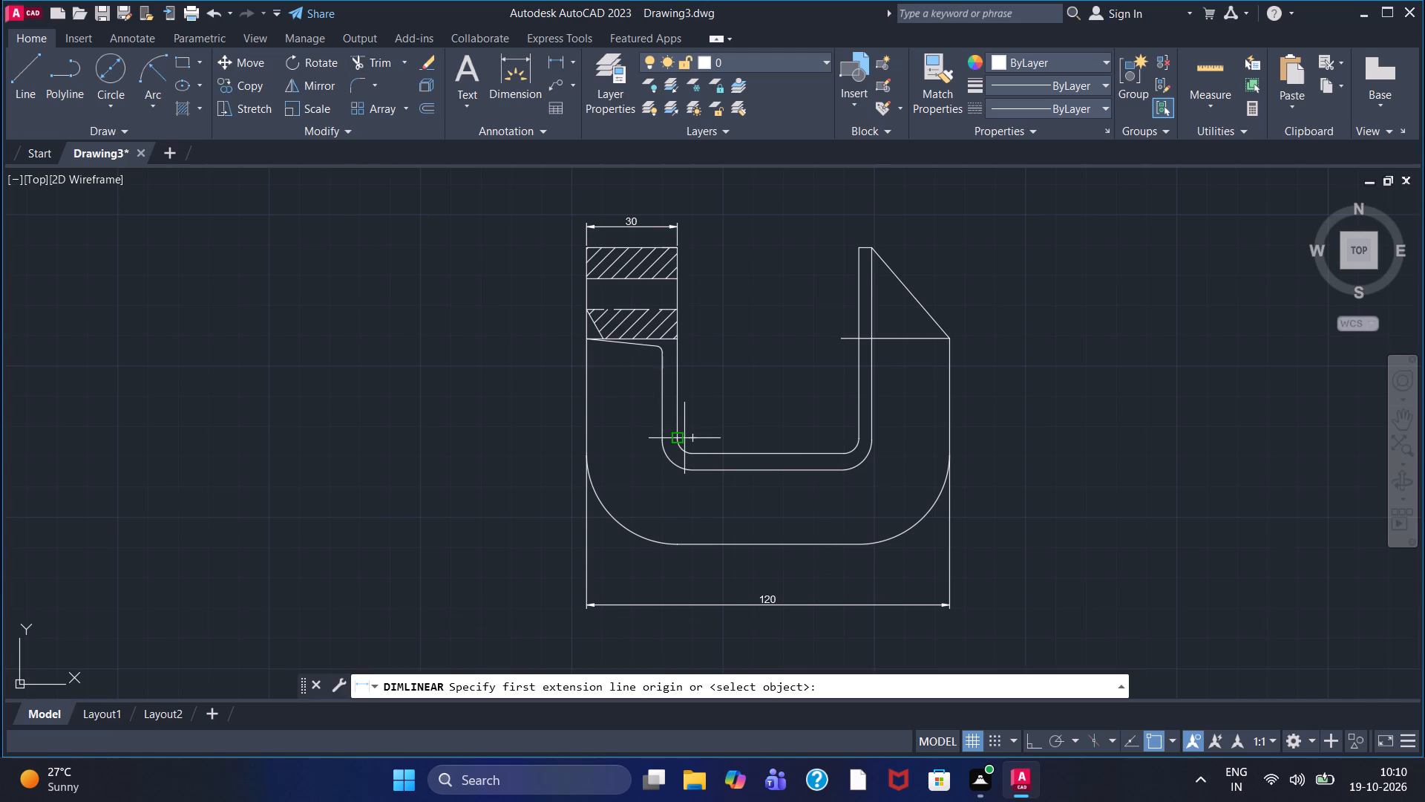
{"action": "left_click", "coordinate": [681, 439]}
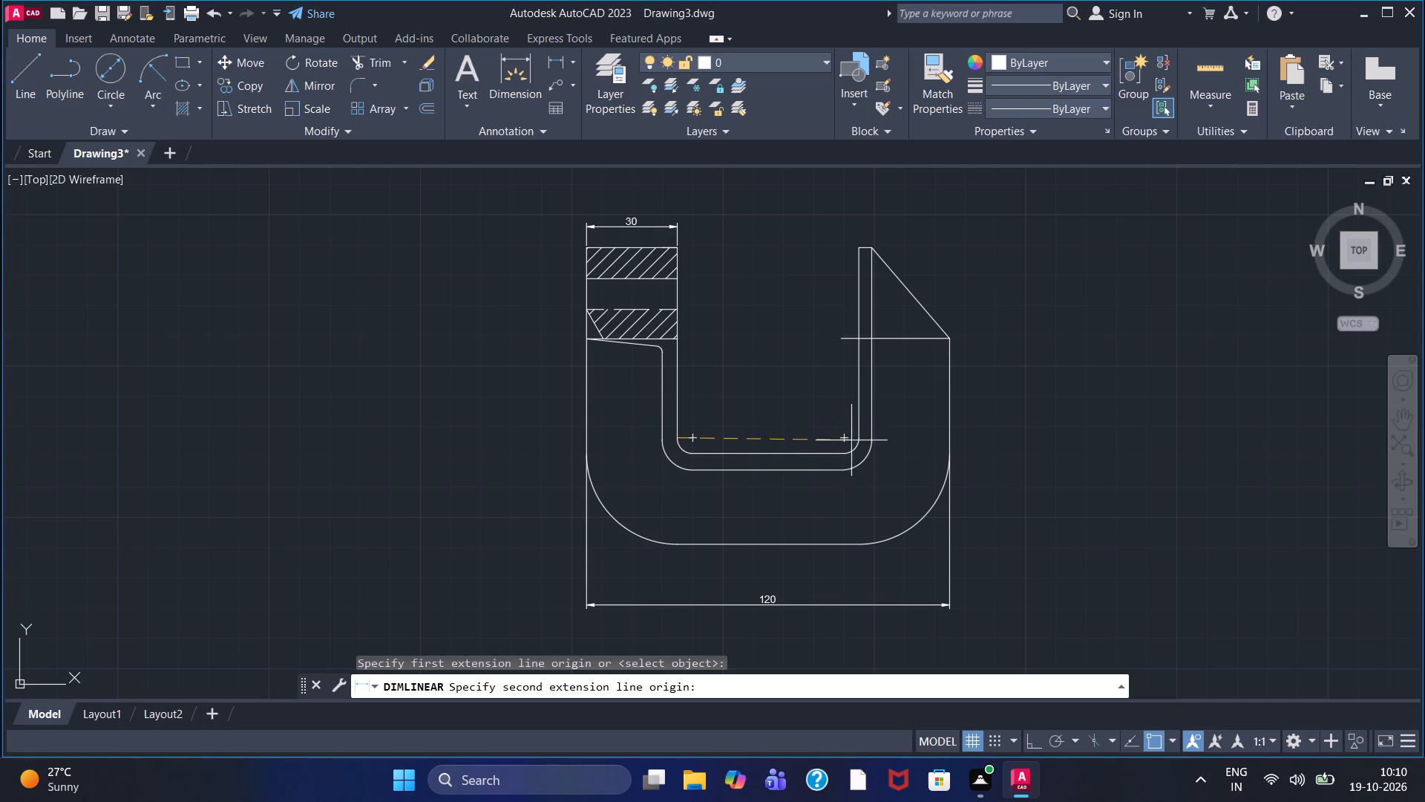
{"action": "left_click", "coordinate": [858, 440]}
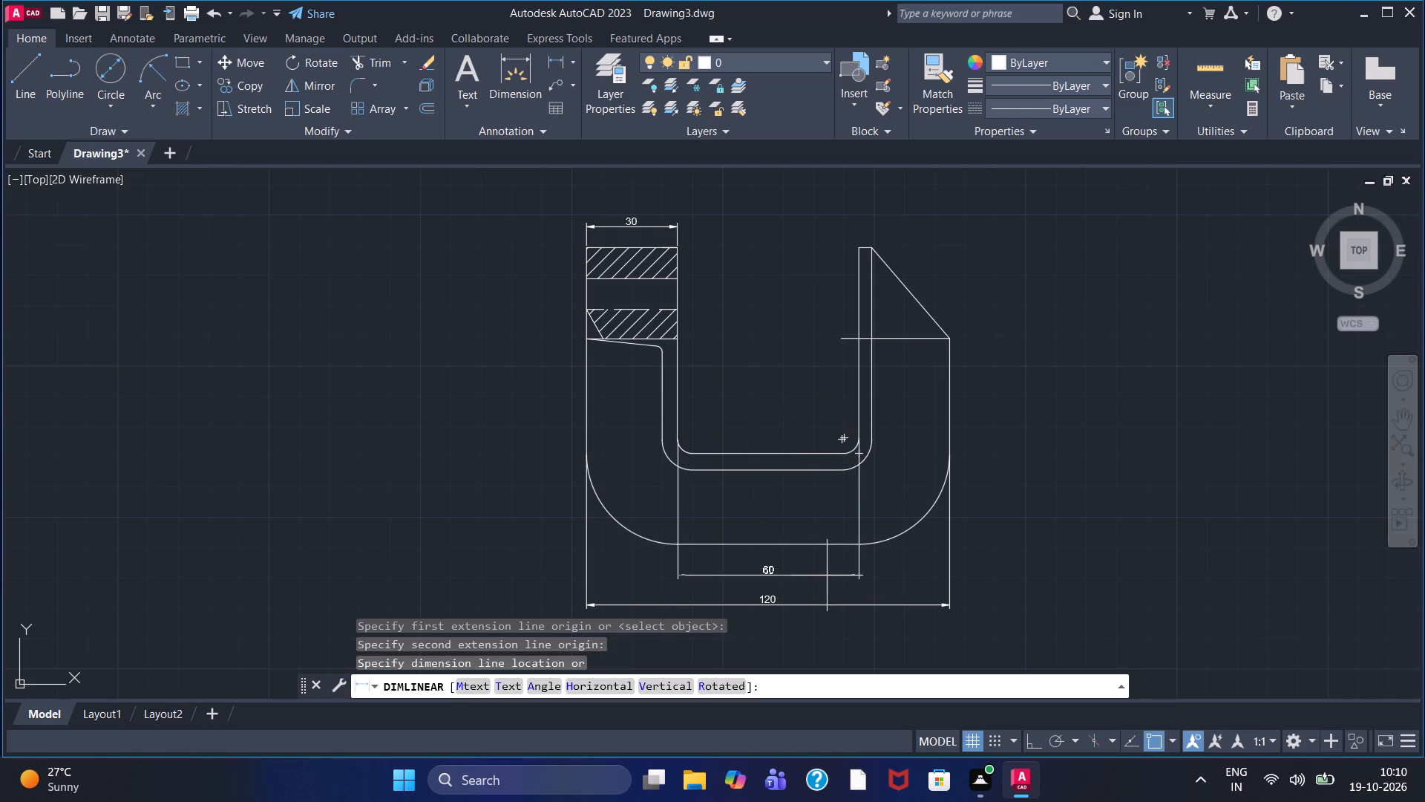
{"action": "left_click", "coordinate": [827, 576]}
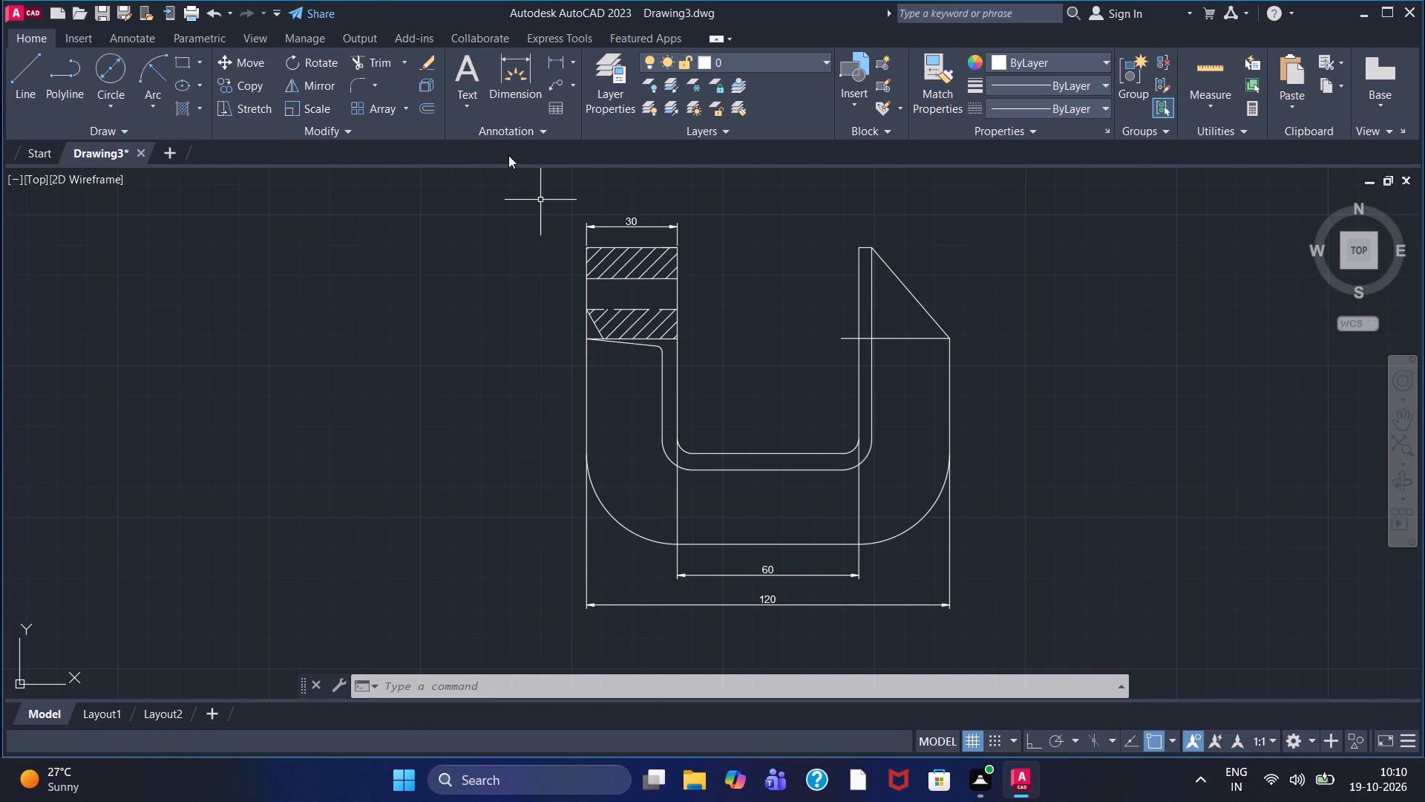
Add a linear dimension for the straight bottom edge of the U's opening, between its two corner fillets, placed just above that edge.
{"action": "left_click", "coordinate": [560, 58]}
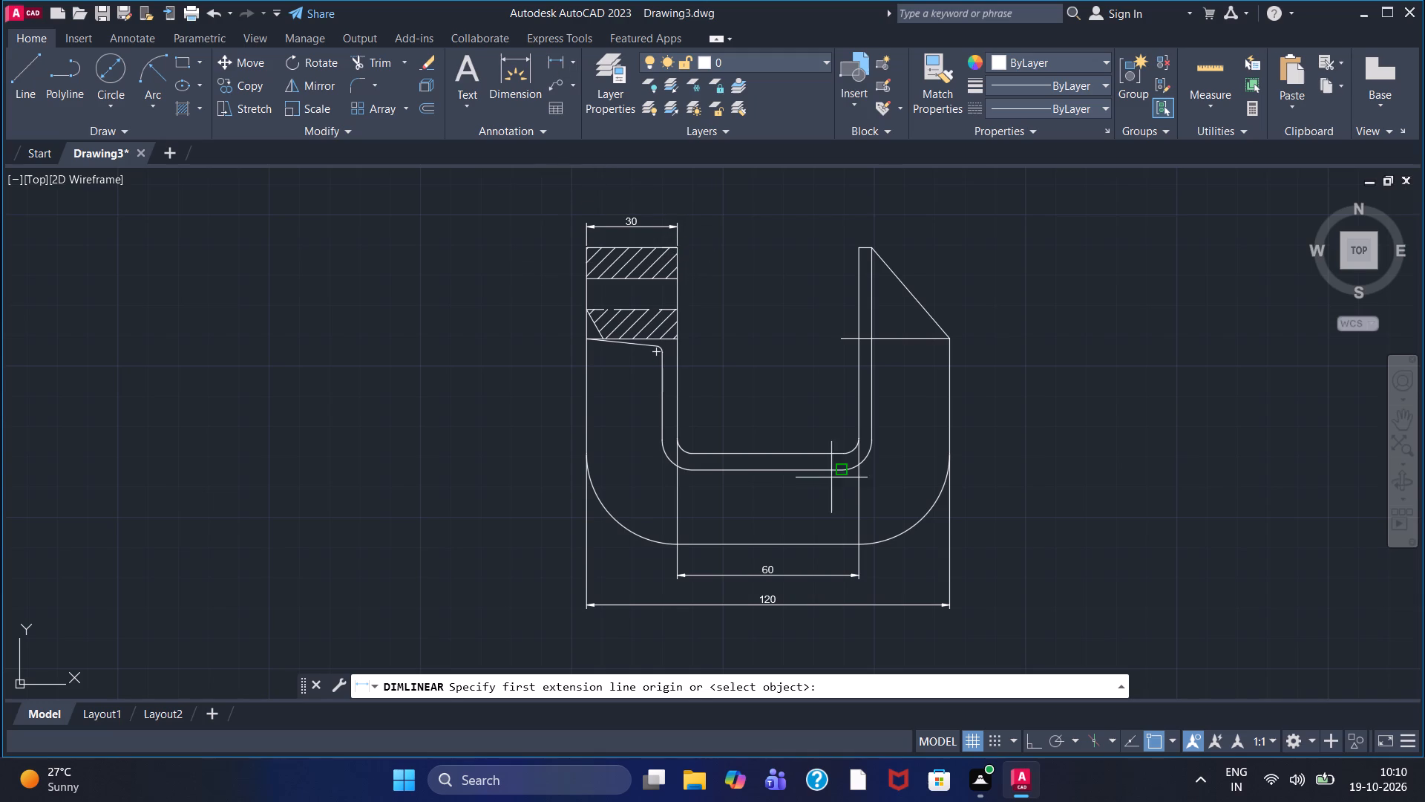
{"action": "left_click", "coordinate": [692, 457]}
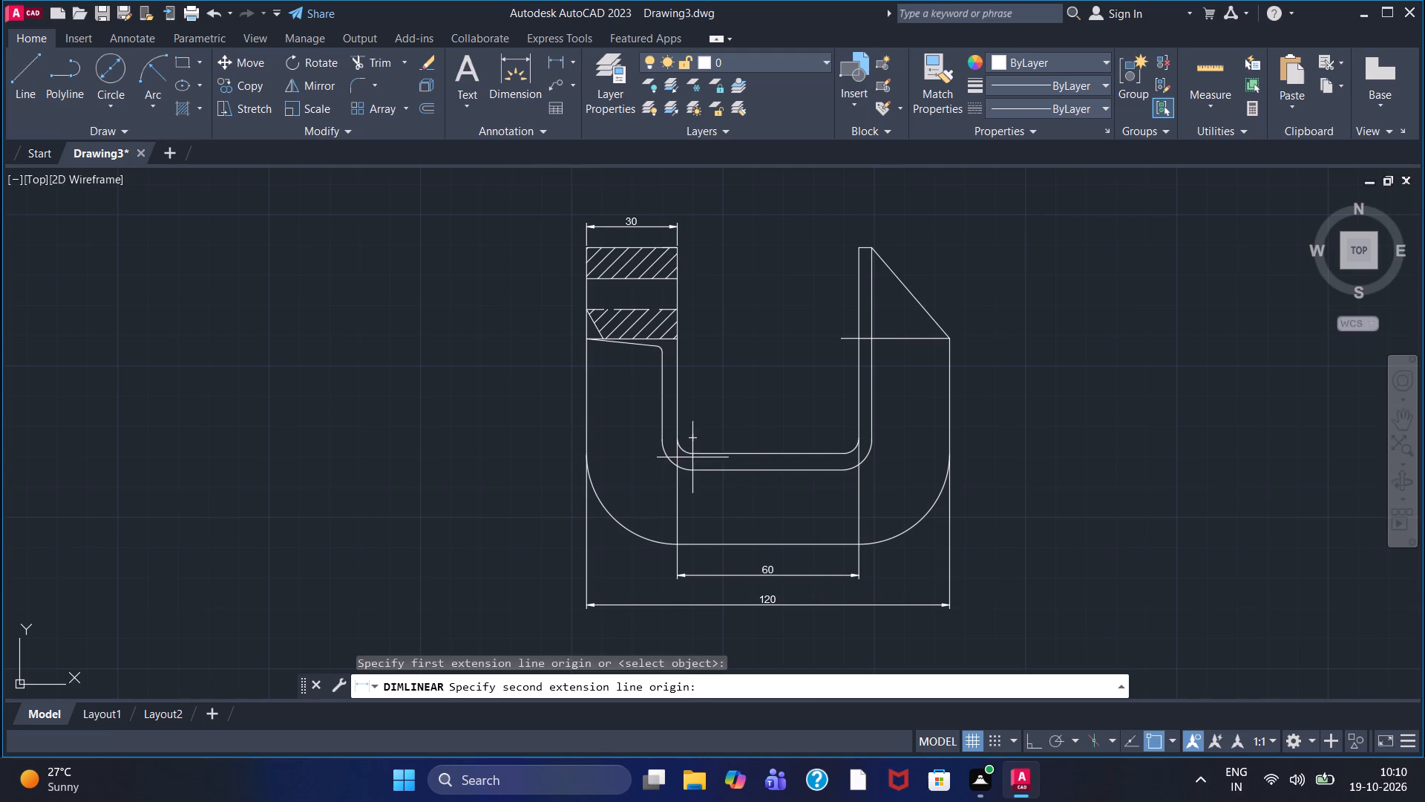
{"action": "left_click", "coordinate": [843, 458]}
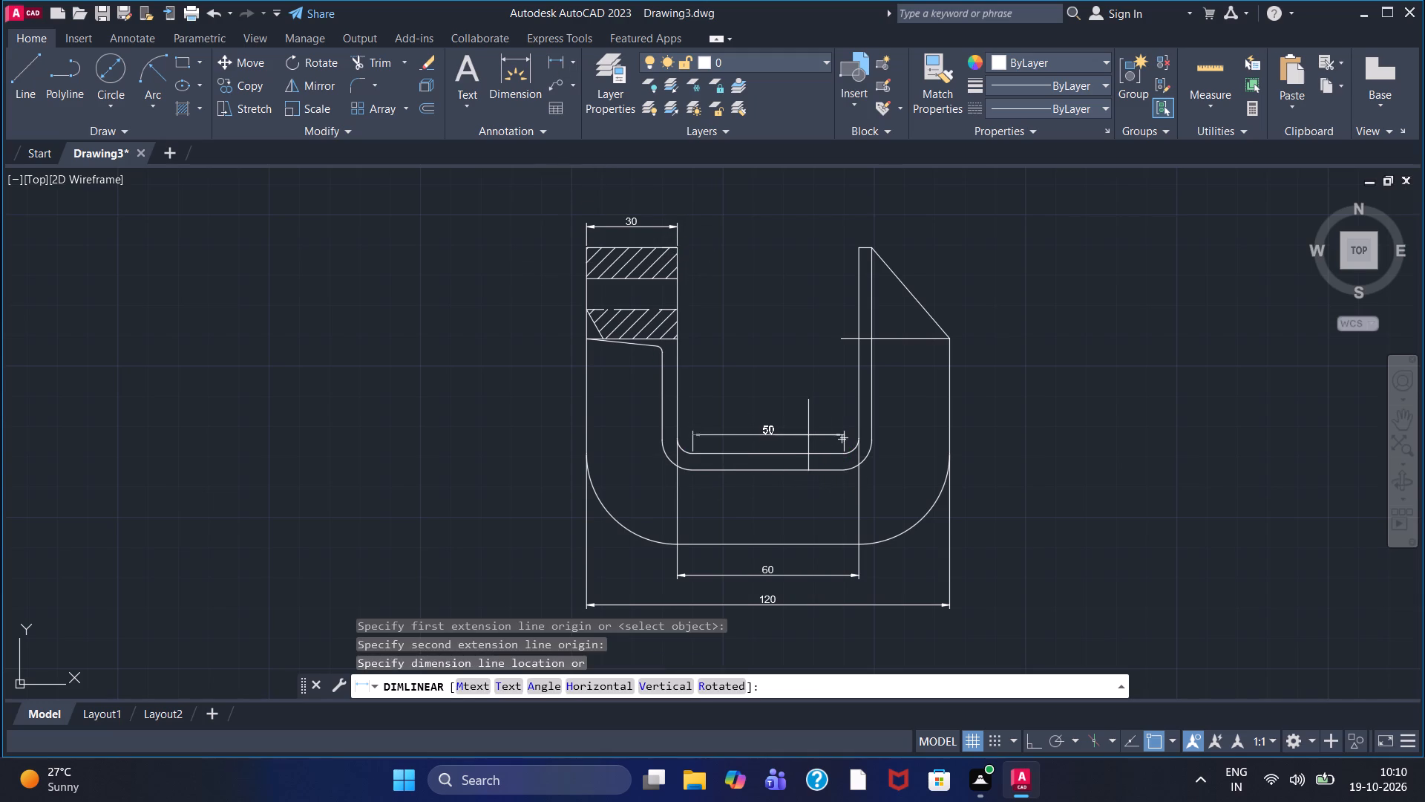
{"action": "left_click", "coordinate": [806, 423]}
Add radius dimensions to the innermost lower left corner arc and the offset arc around it, with both texts inside the left arm.
{"action": "middle_click_drag", "start_coordinate": [784, 364], "coordinate": [680, 424]}
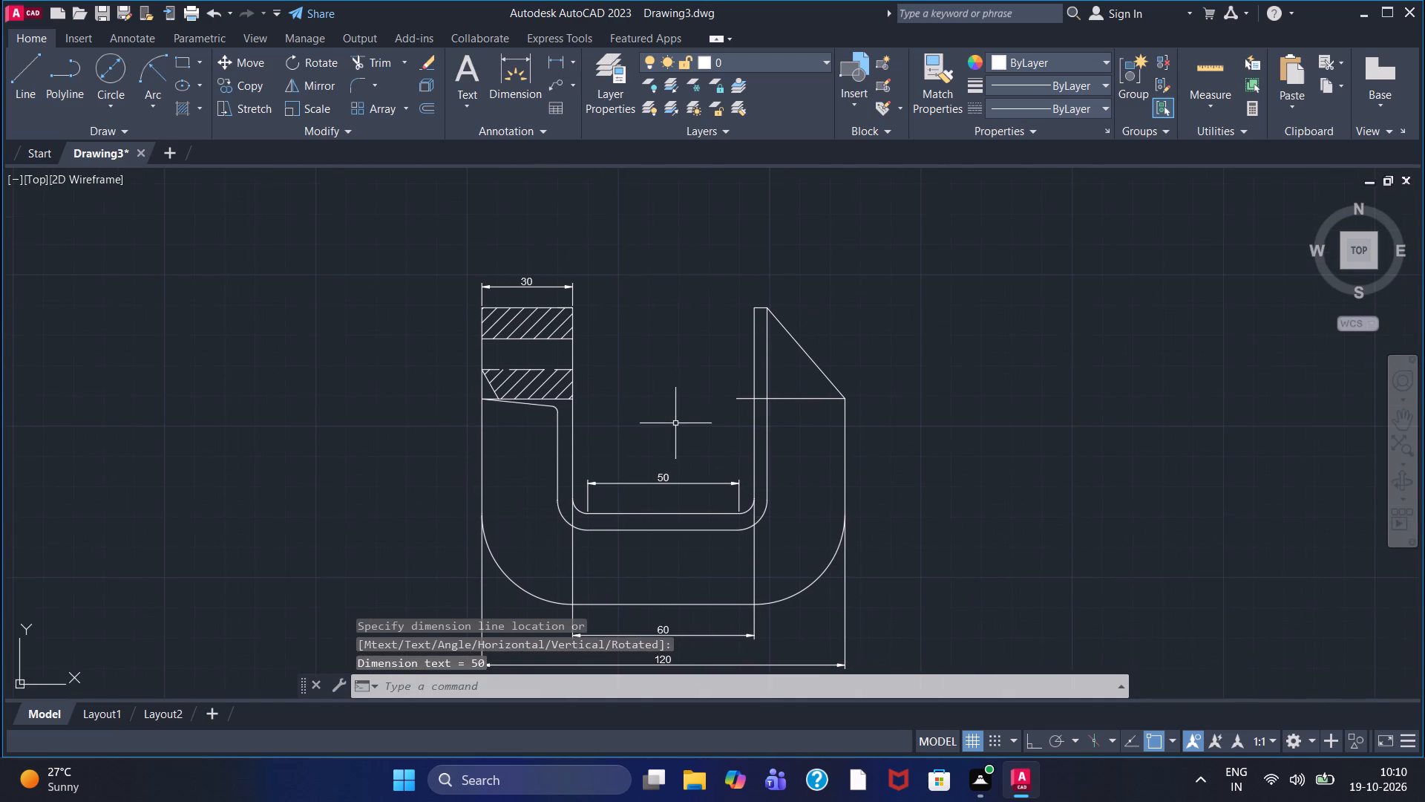
{"action": "middle_click_drag", "start_coordinate": [672, 418], "coordinate": [667, 351]}
{"action": "scroll", "coordinate": [667, 351], "scroll_direction": "up", "scroll_amount": 1}
{"action": "middle_click_drag", "start_coordinate": [658, 350], "coordinate": [694, 299]}
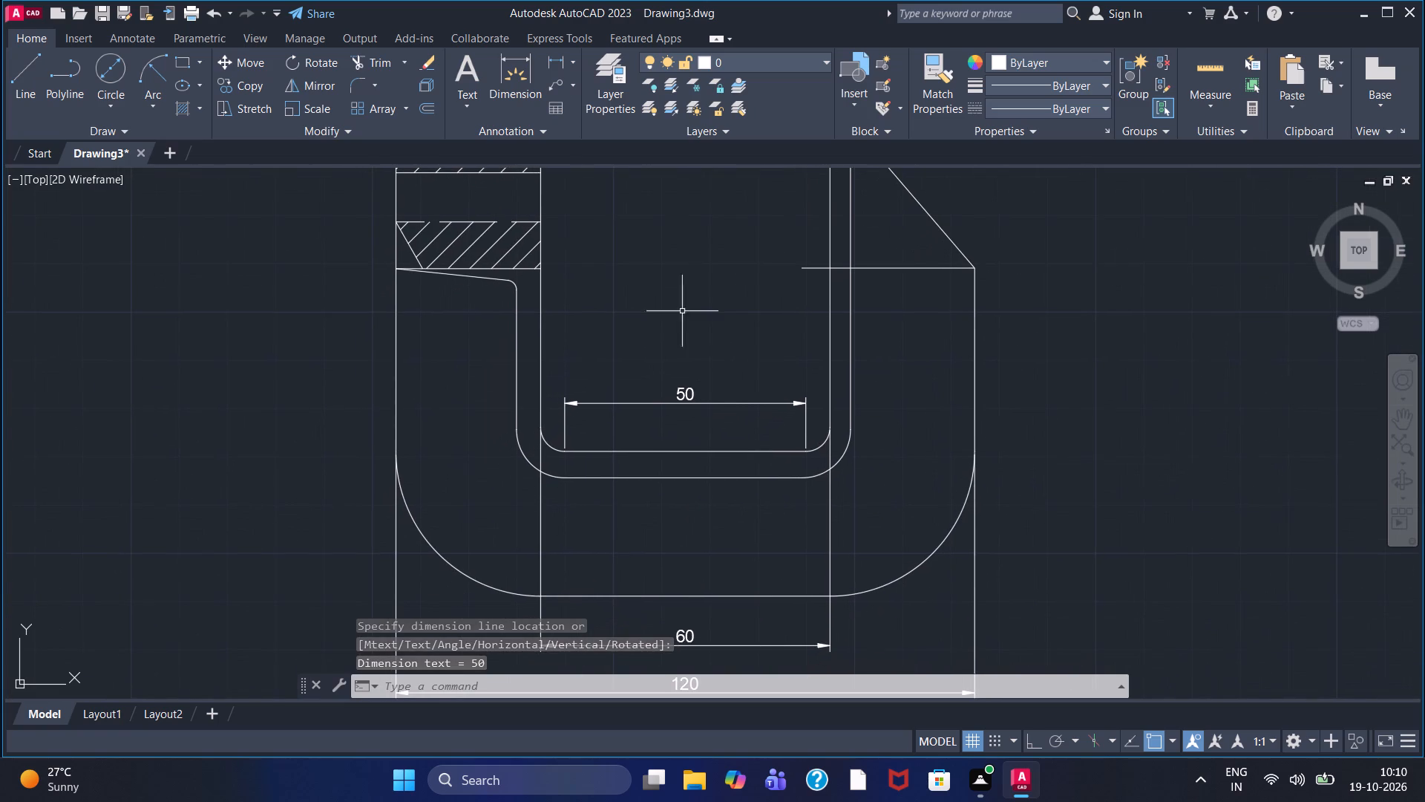
{"action": "left_click", "coordinate": [575, 62]}
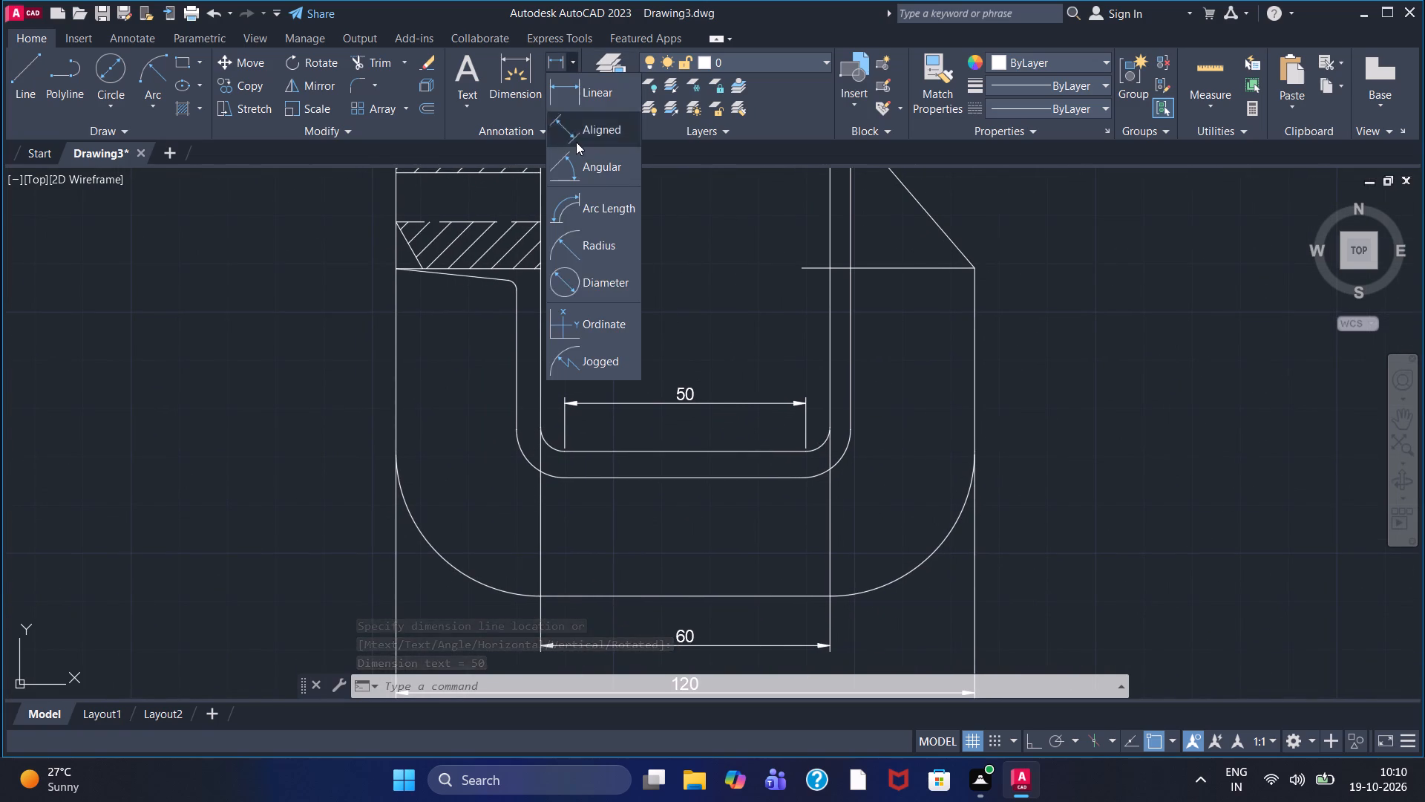
{"action": "left_click", "coordinate": [615, 251]}
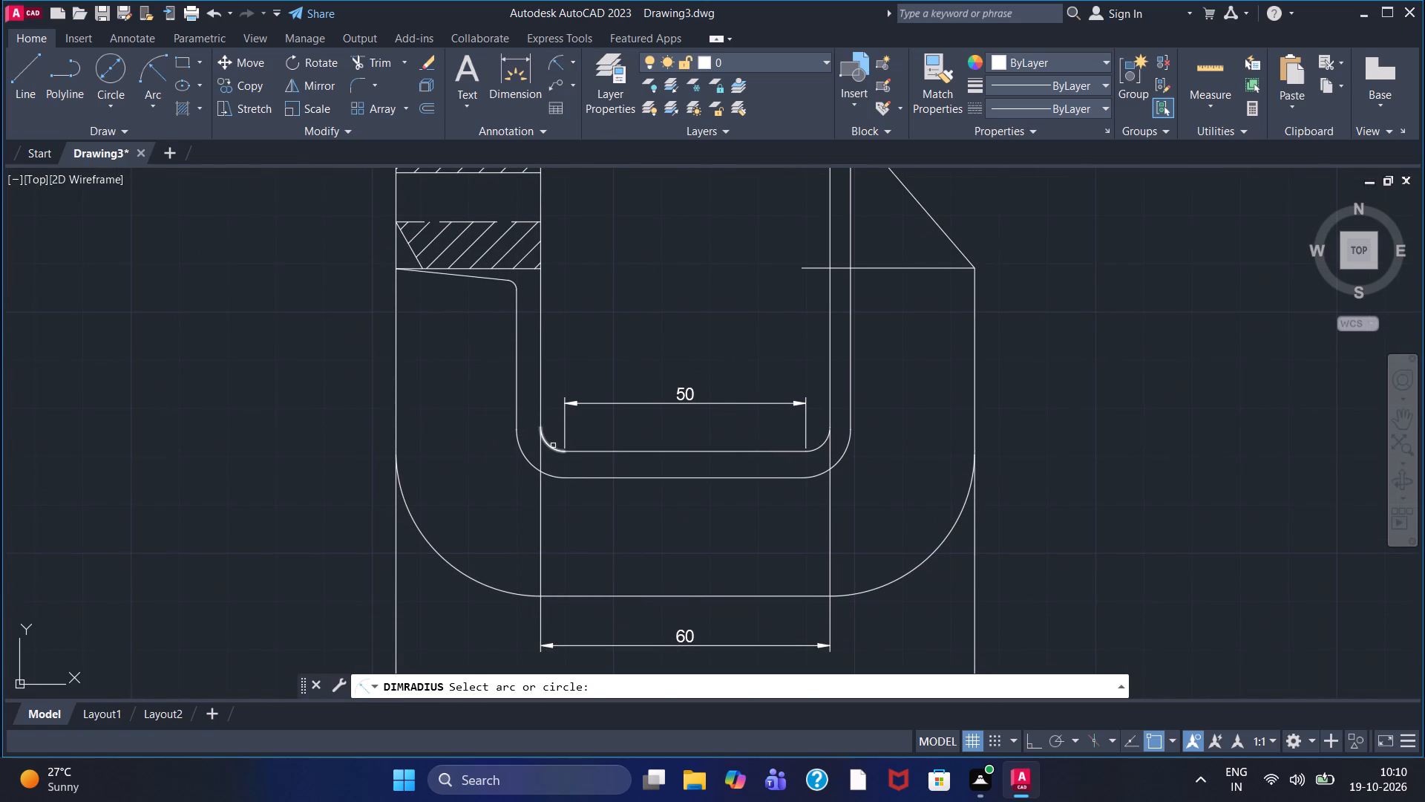
{"action": "left_click", "coordinate": [553, 446]}
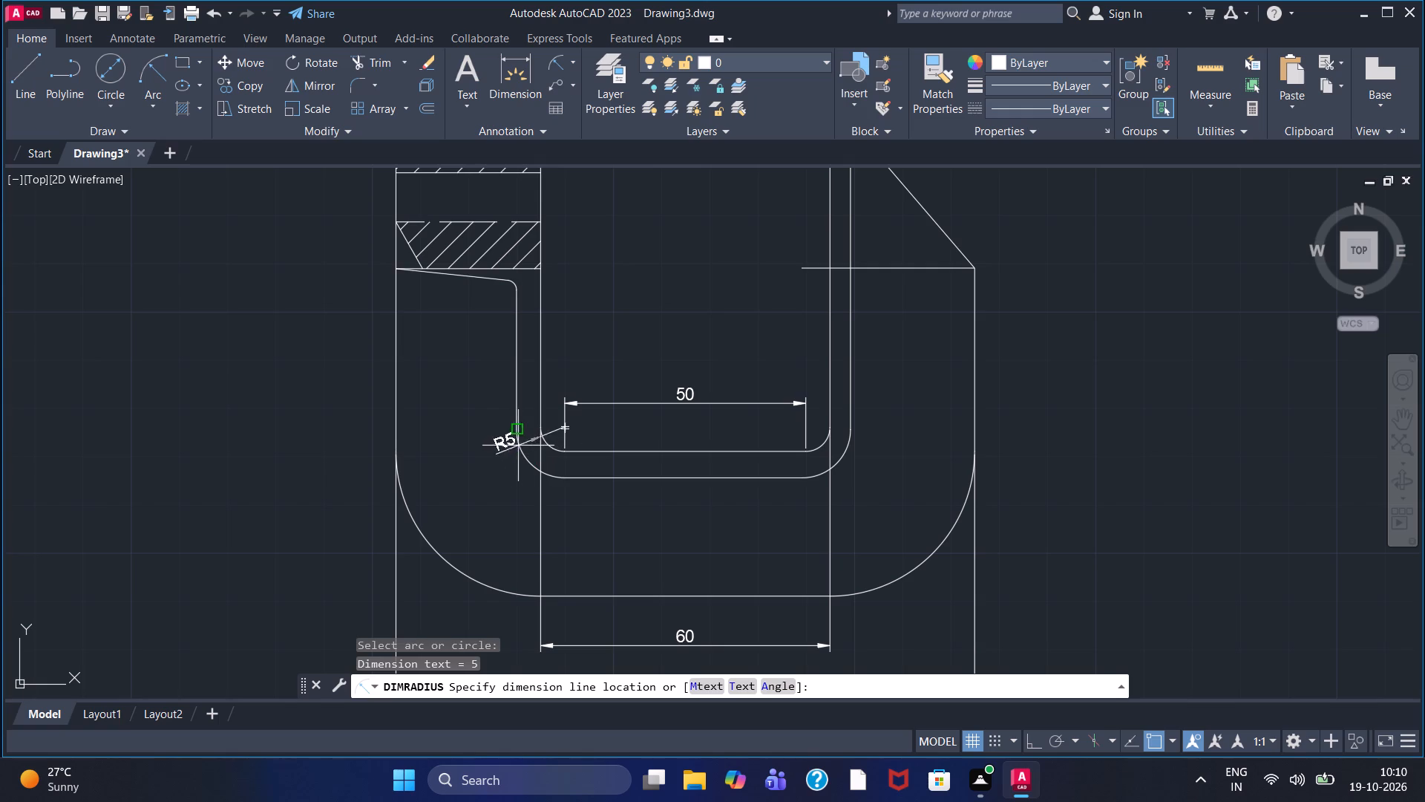
{"action": "left_click", "coordinate": [480, 401]}
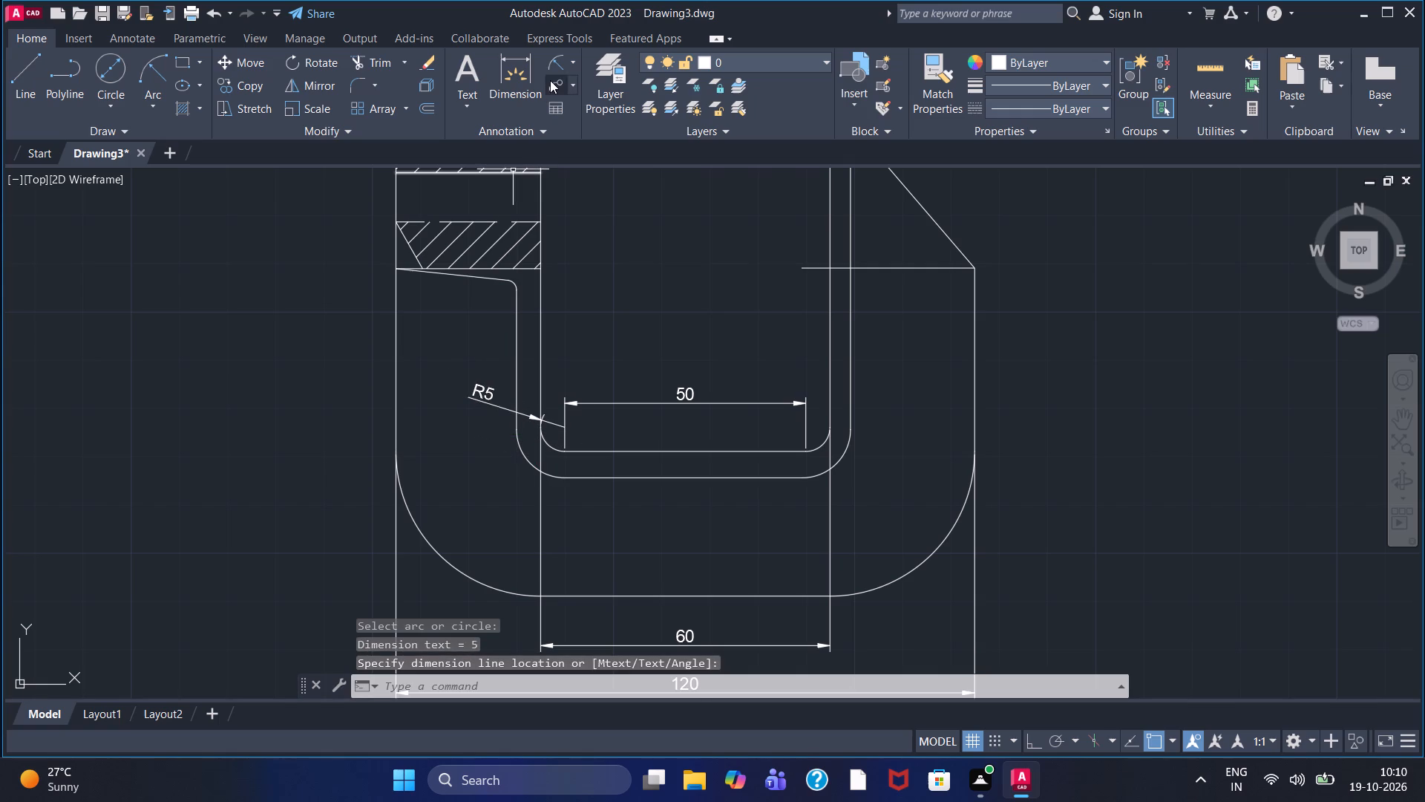
{"action": "left_click", "coordinate": [551, 68]}
{"action": "left_click", "coordinate": [528, 460]}
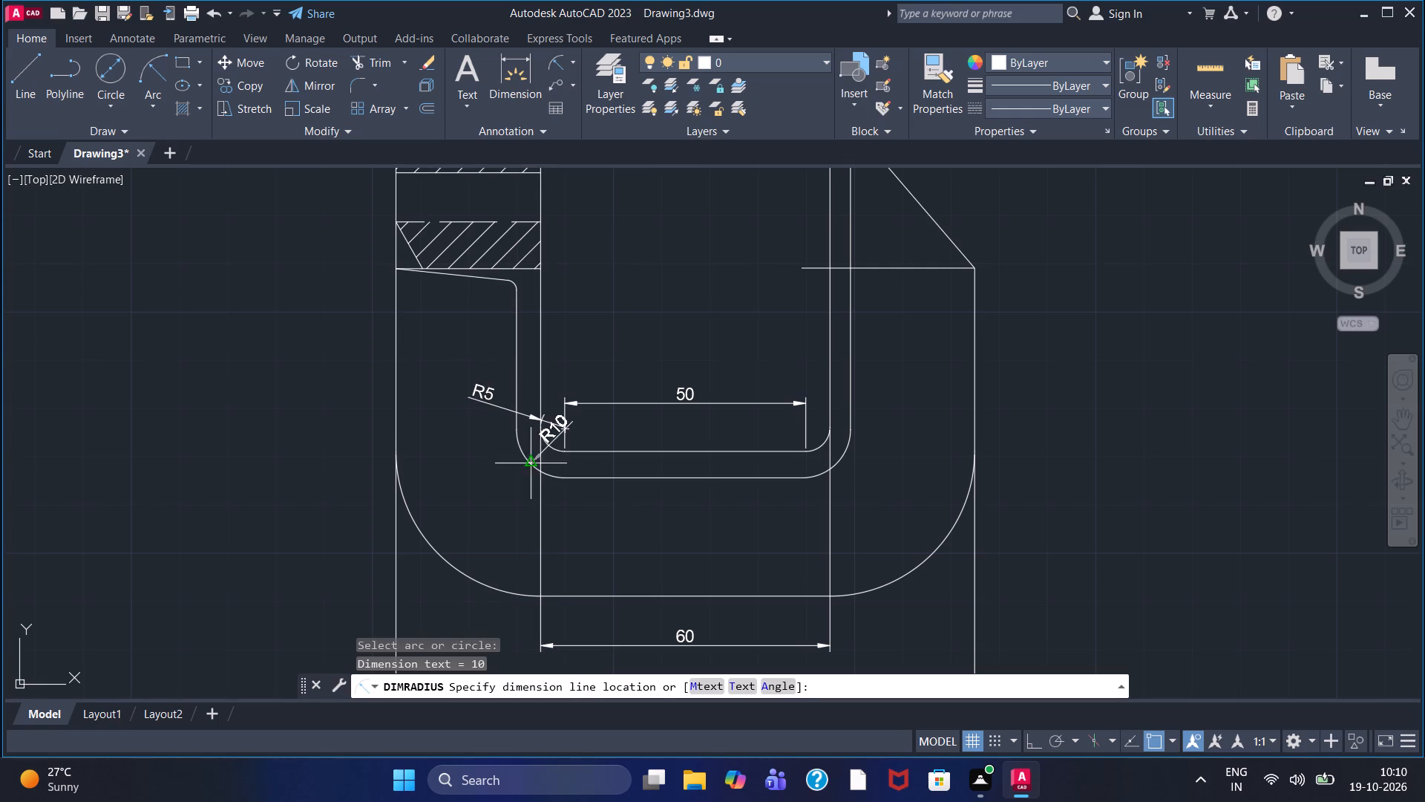
{"action": "left_click", "coordinate": [465, 446]}
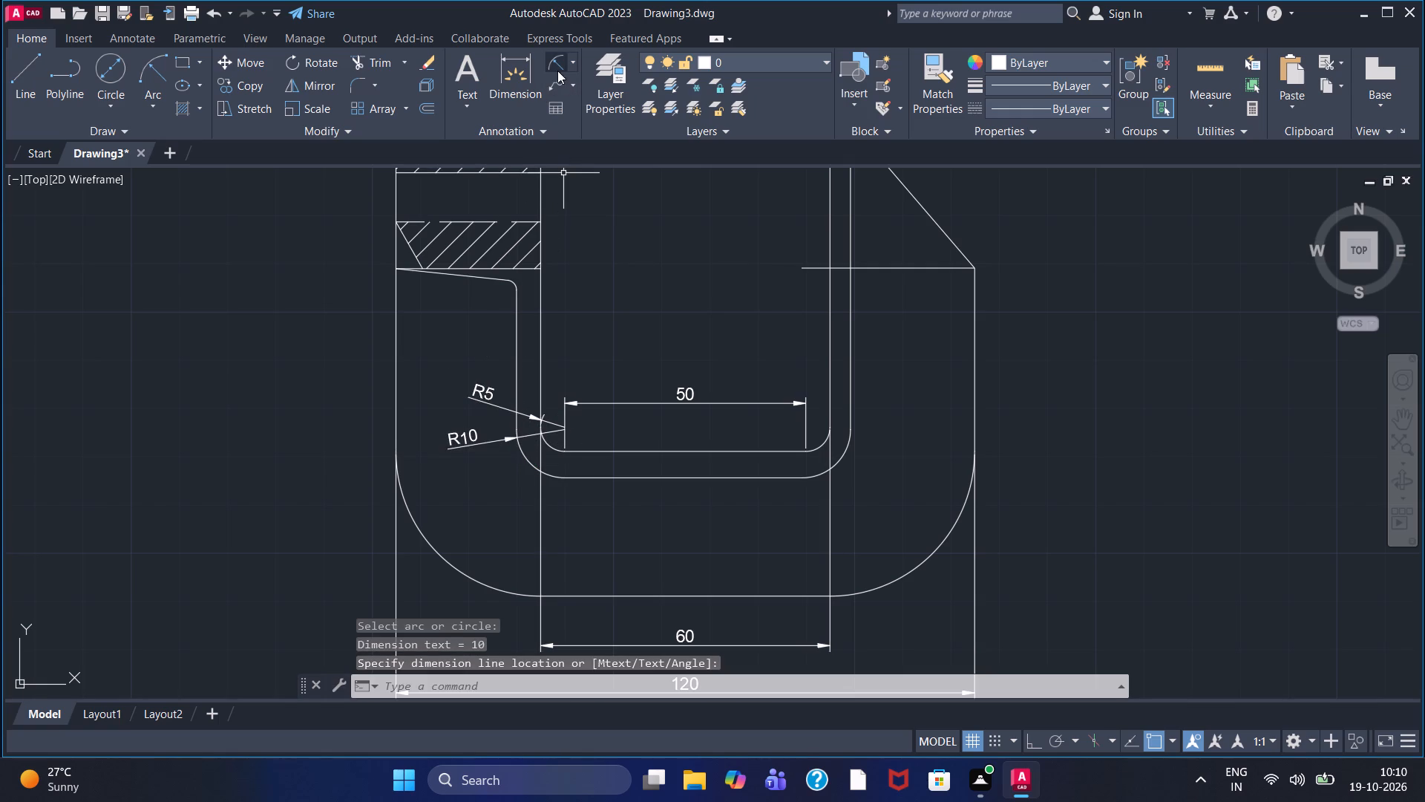
Add radius dimensions to the outer lower left corner arc and the small fillet under the left arm's lower hatched area.
{"action": "left_click", "coordinate": [557, 71]}
{"action": "left_click", "coordinate": [456, 567]}
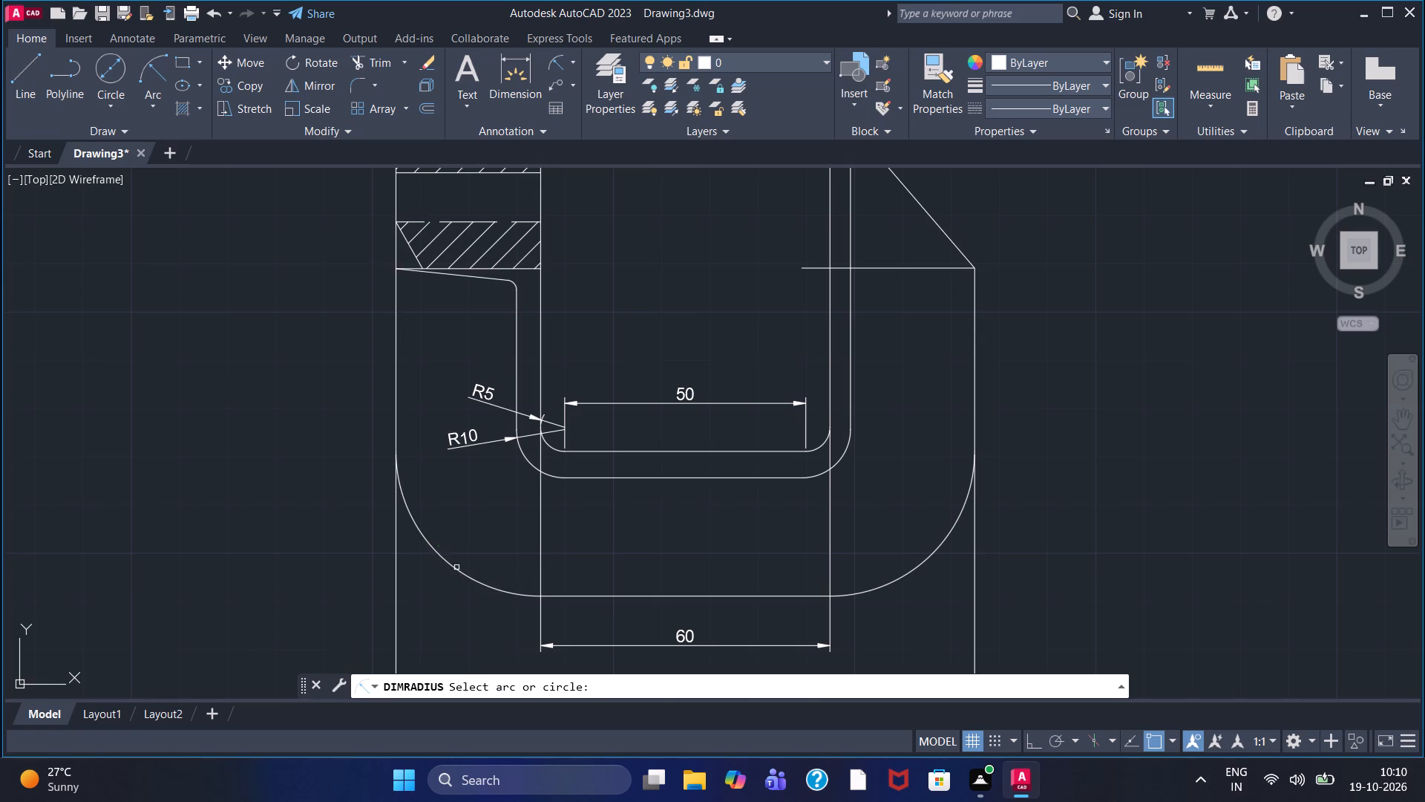
{"action": "left_click", "coordinate": [340, 512]}
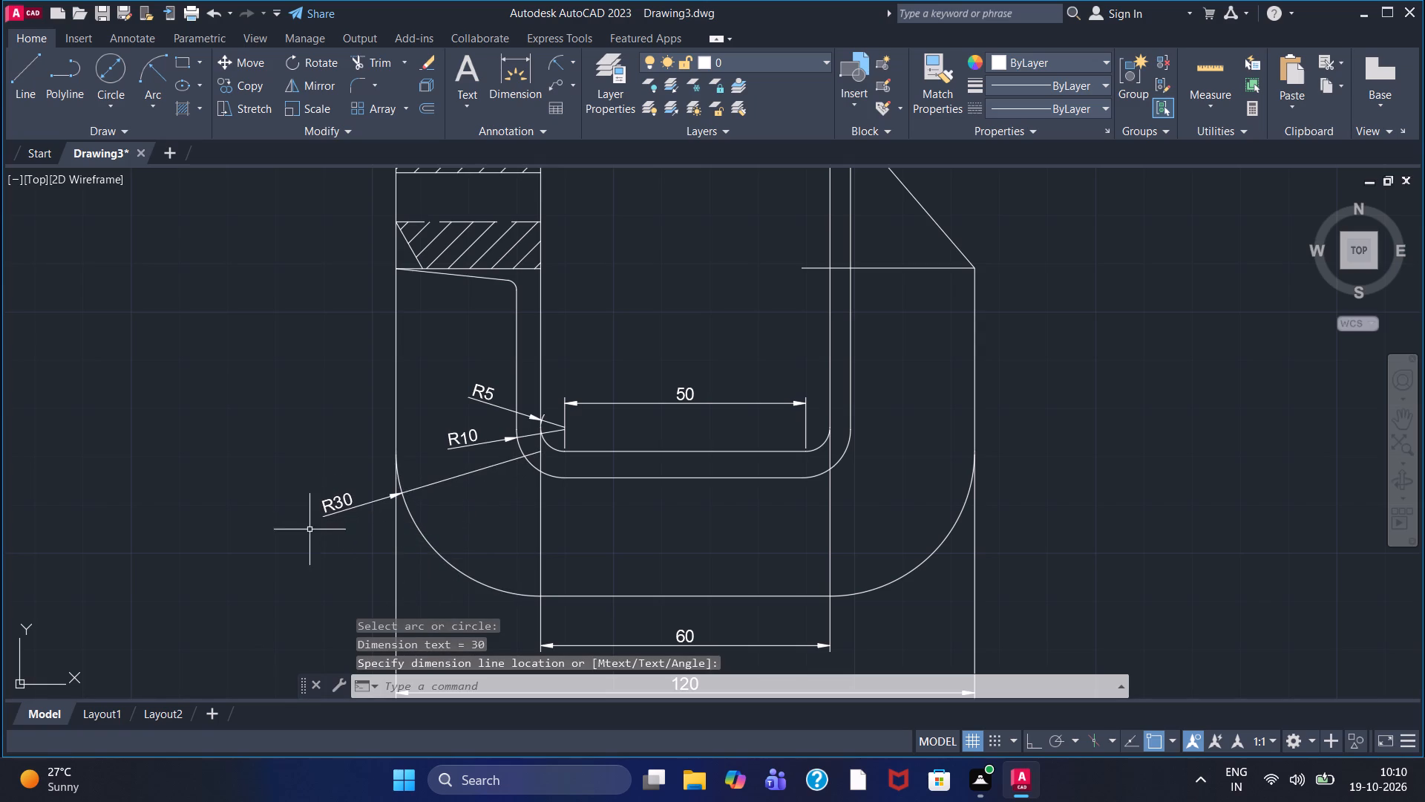
{"action": "left_click", "coordinate": [560, 64]}
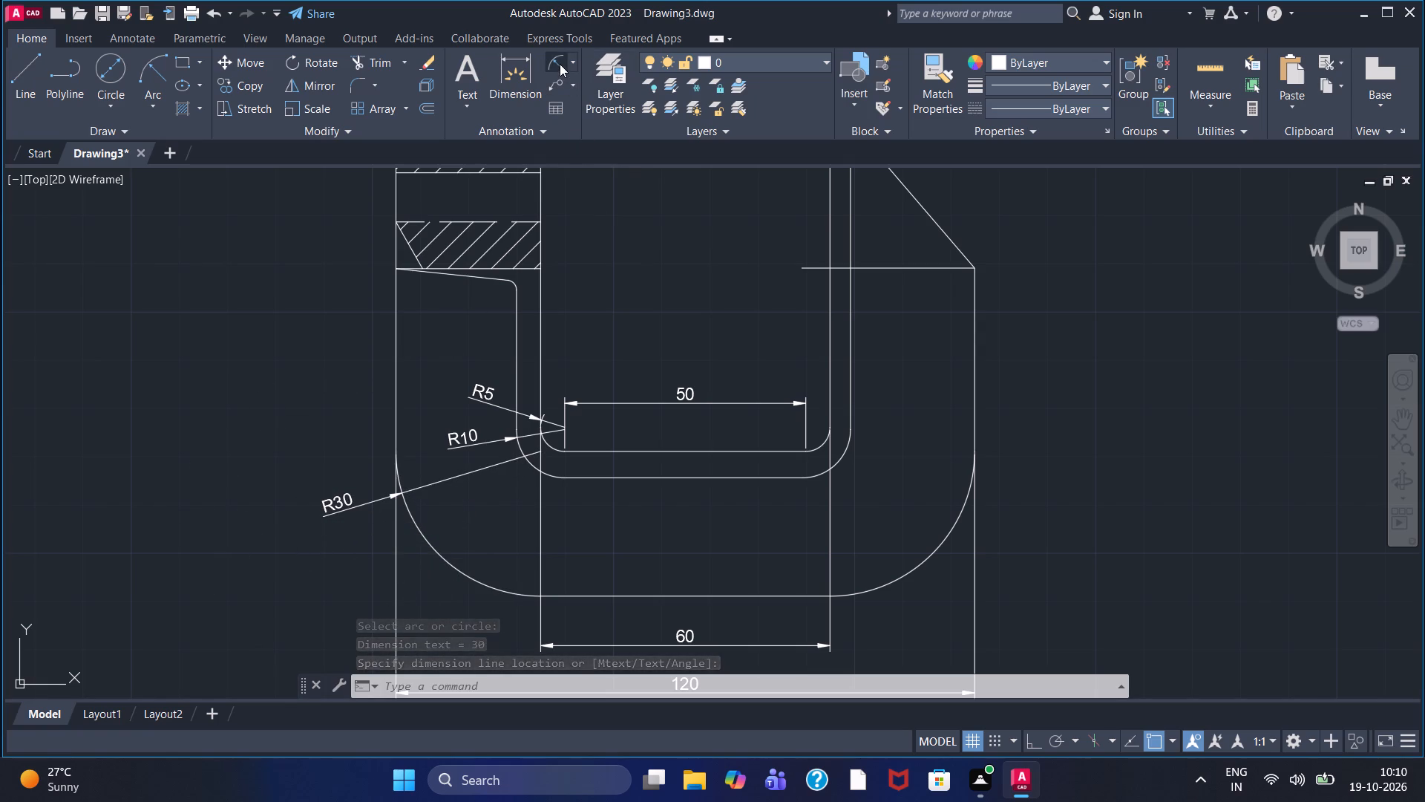
{"action": "left_click", "coordinate": [514, 283]}
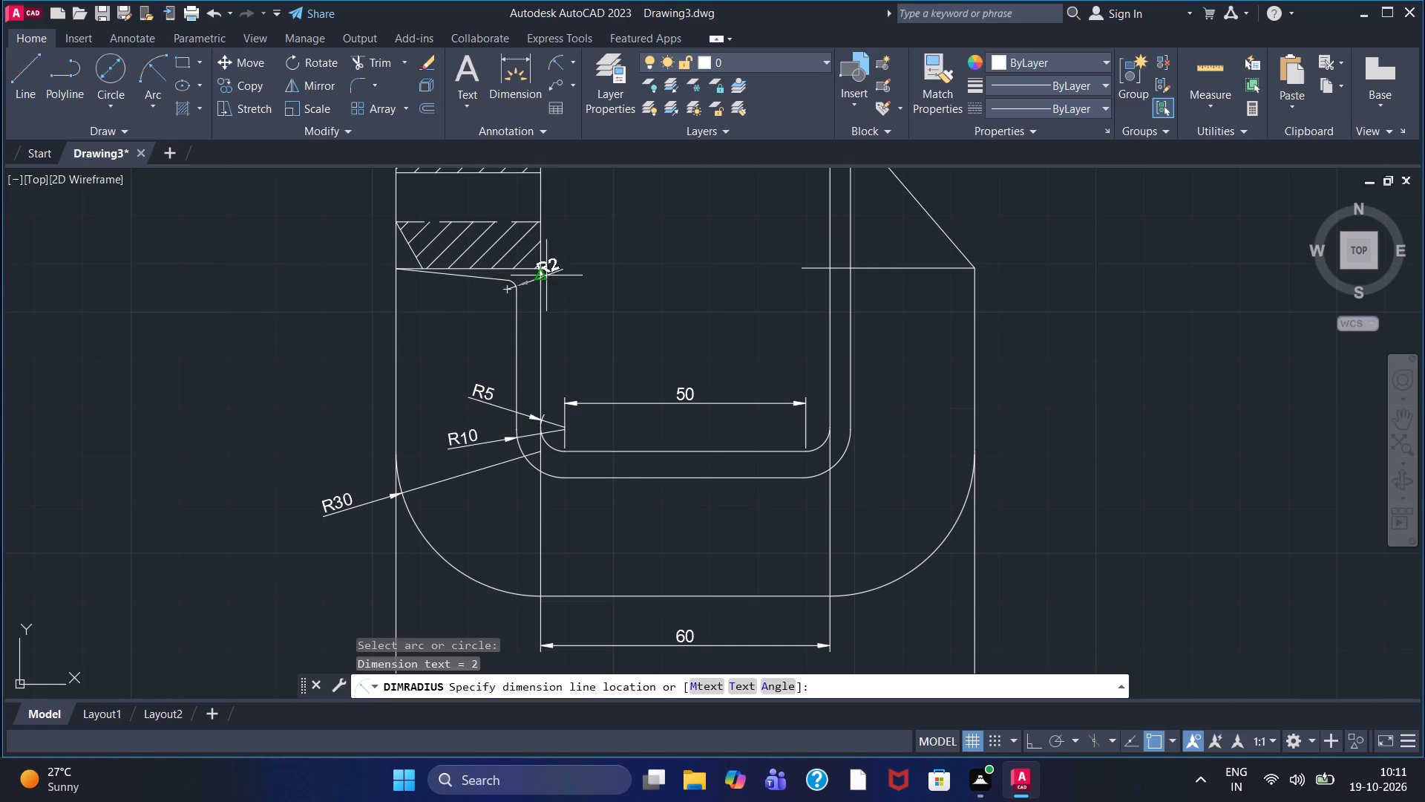
{"action": "left_click", "coordinate": [597, 255]}
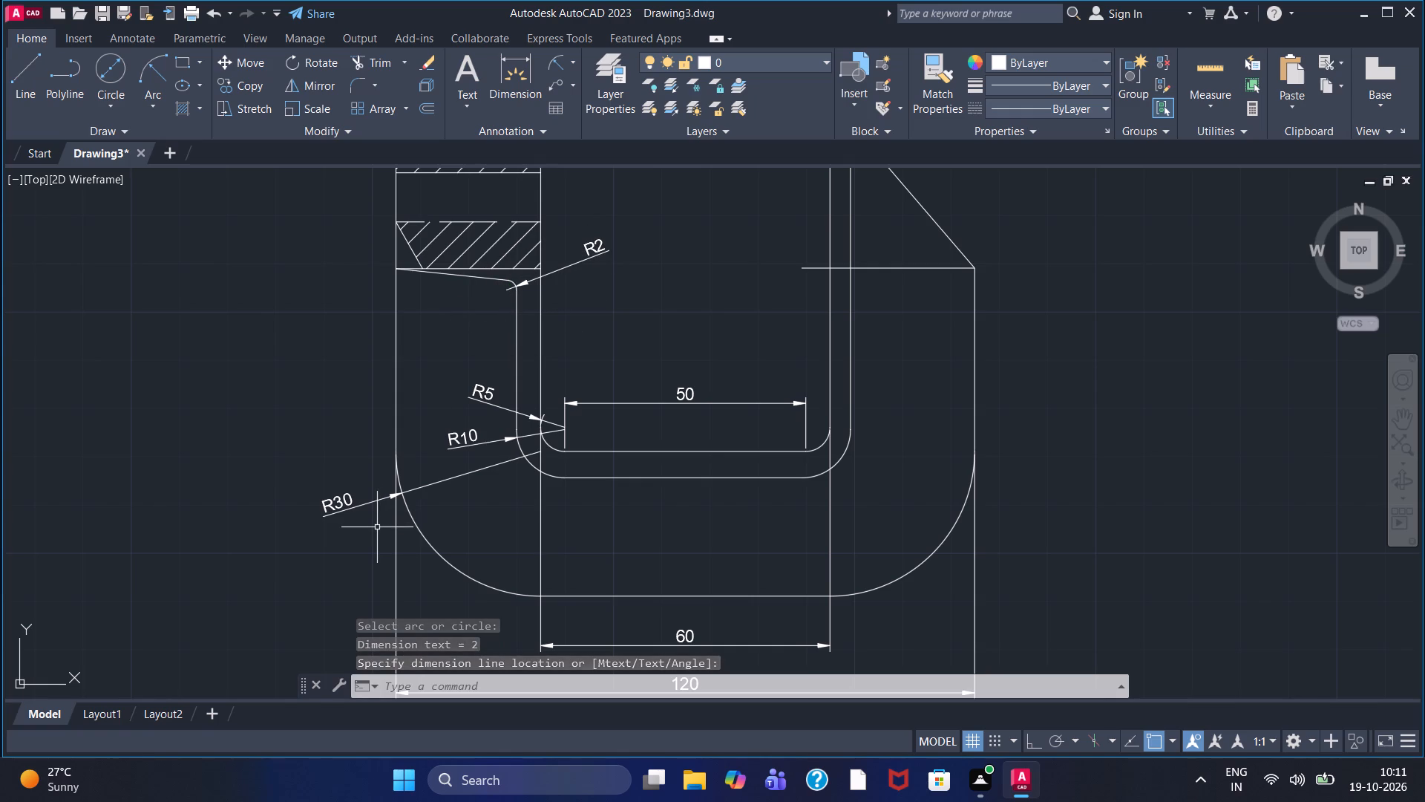
Add a vertical linear dimension from the lower end of the right arm's sloped edge to the outline's bottom edge, placed right of the profile.
{"action": "scroll", "coordinate": [938, 455], "scroll_direction": "down", "scroll_amount": 1}
{"action": "middle_click_drag", "start_coordinate": [930, 457], "coordinate": [730, 484]}
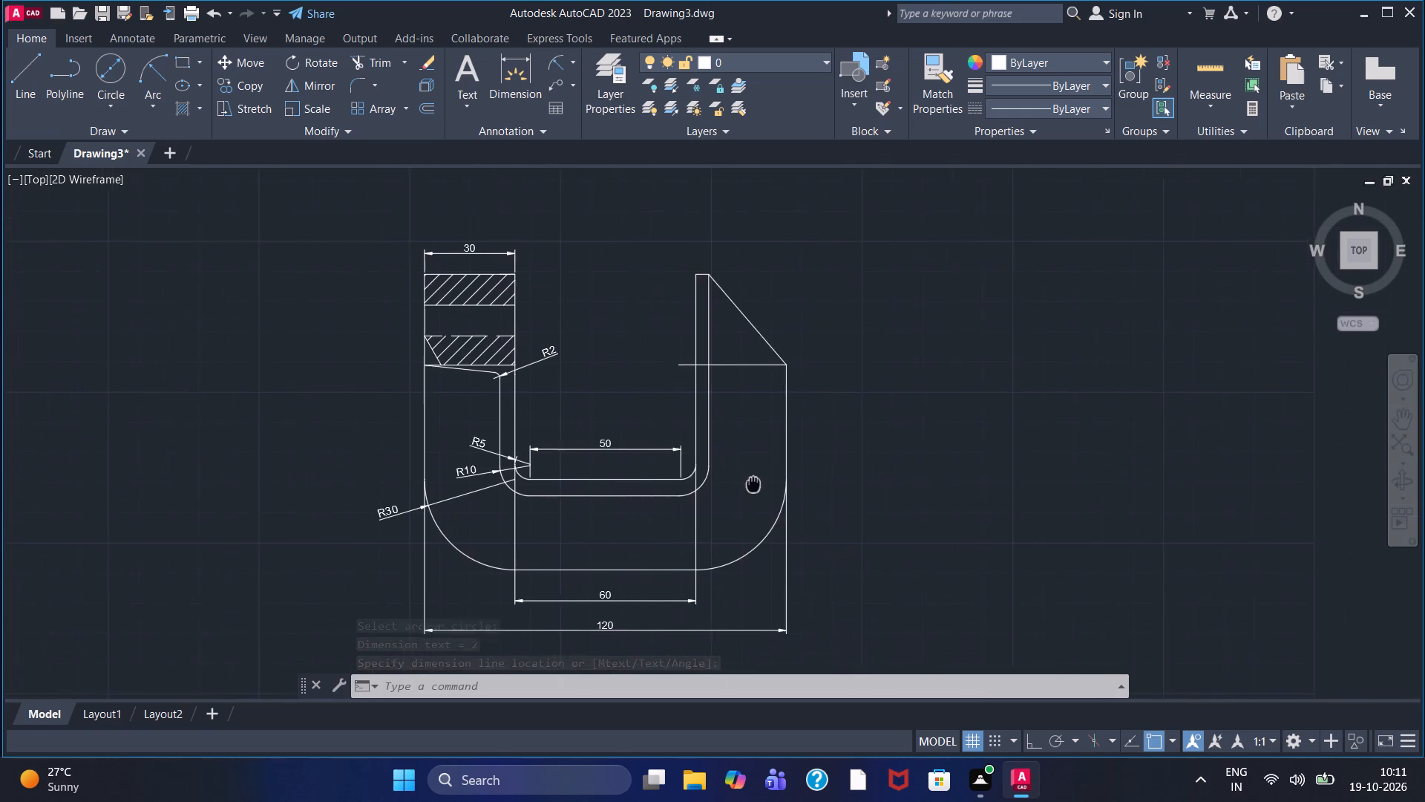
{"action": "middle_click_drag", "start_coordinate": [730, 484], "coordinate": [694, 474]}
{"action": "left_click", "coordinate": [576, 67]}
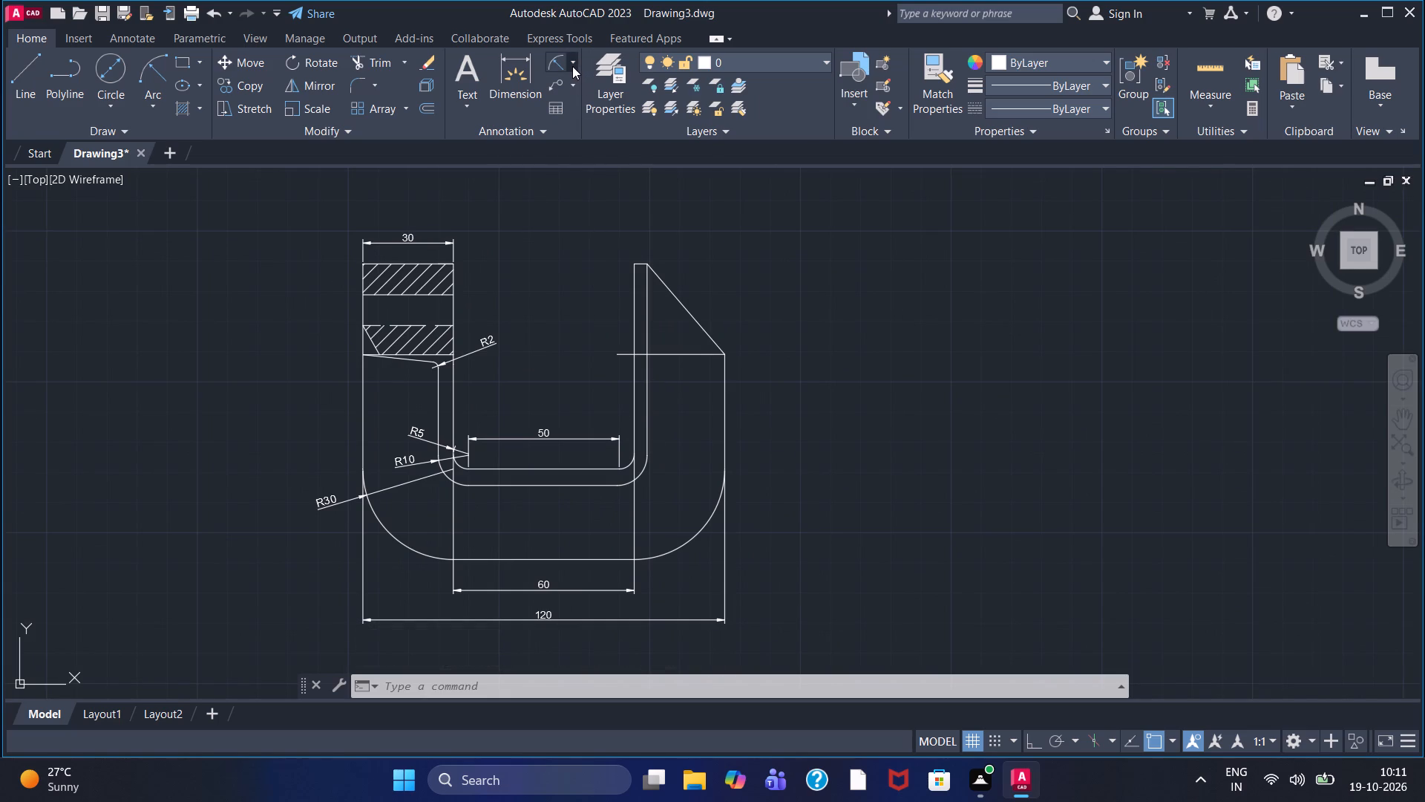
{"action": "left_click", "coordinate": [577, 91]}
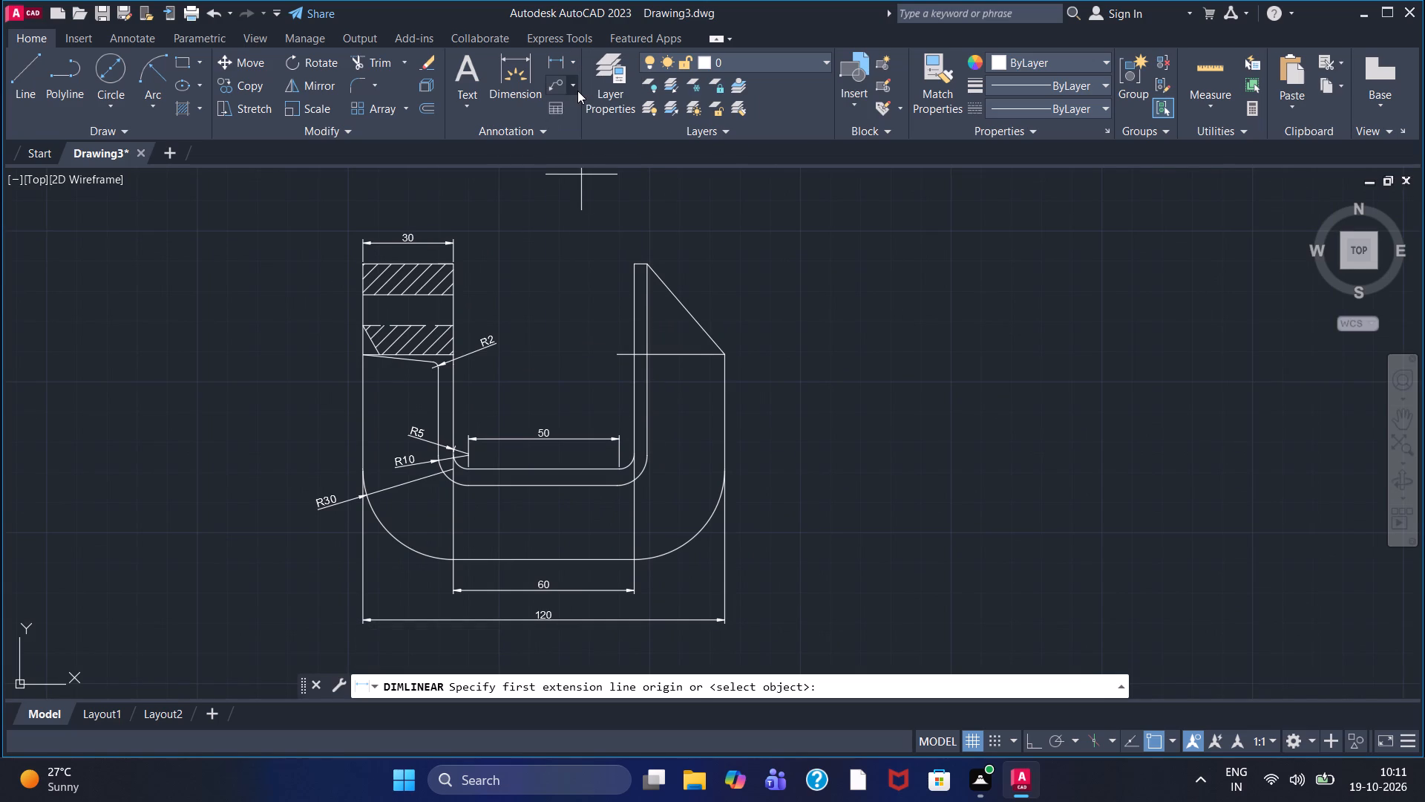
{"action": "left_click", "coordinate": [719, 352]}
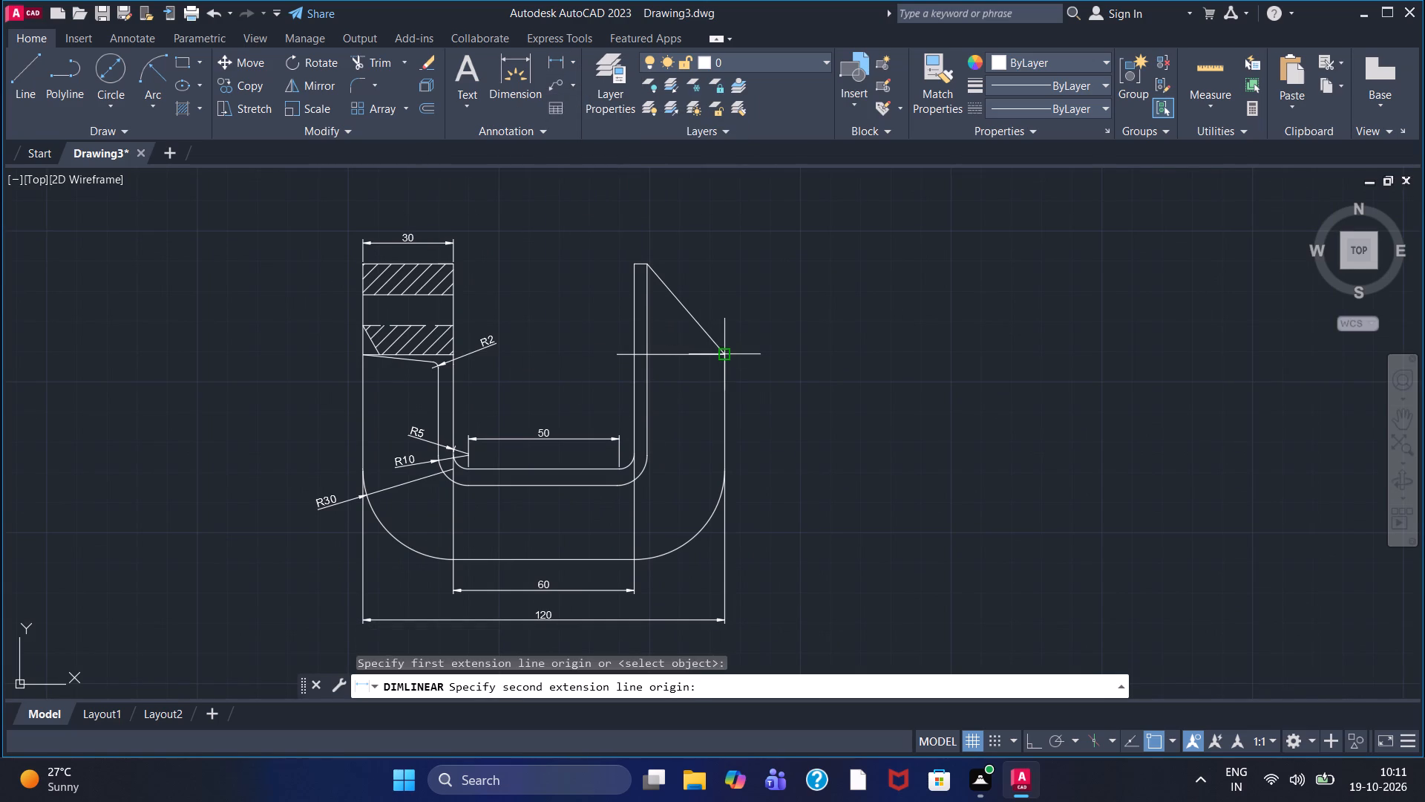
{"action": "left_click", "coordinate": [638, 566]}
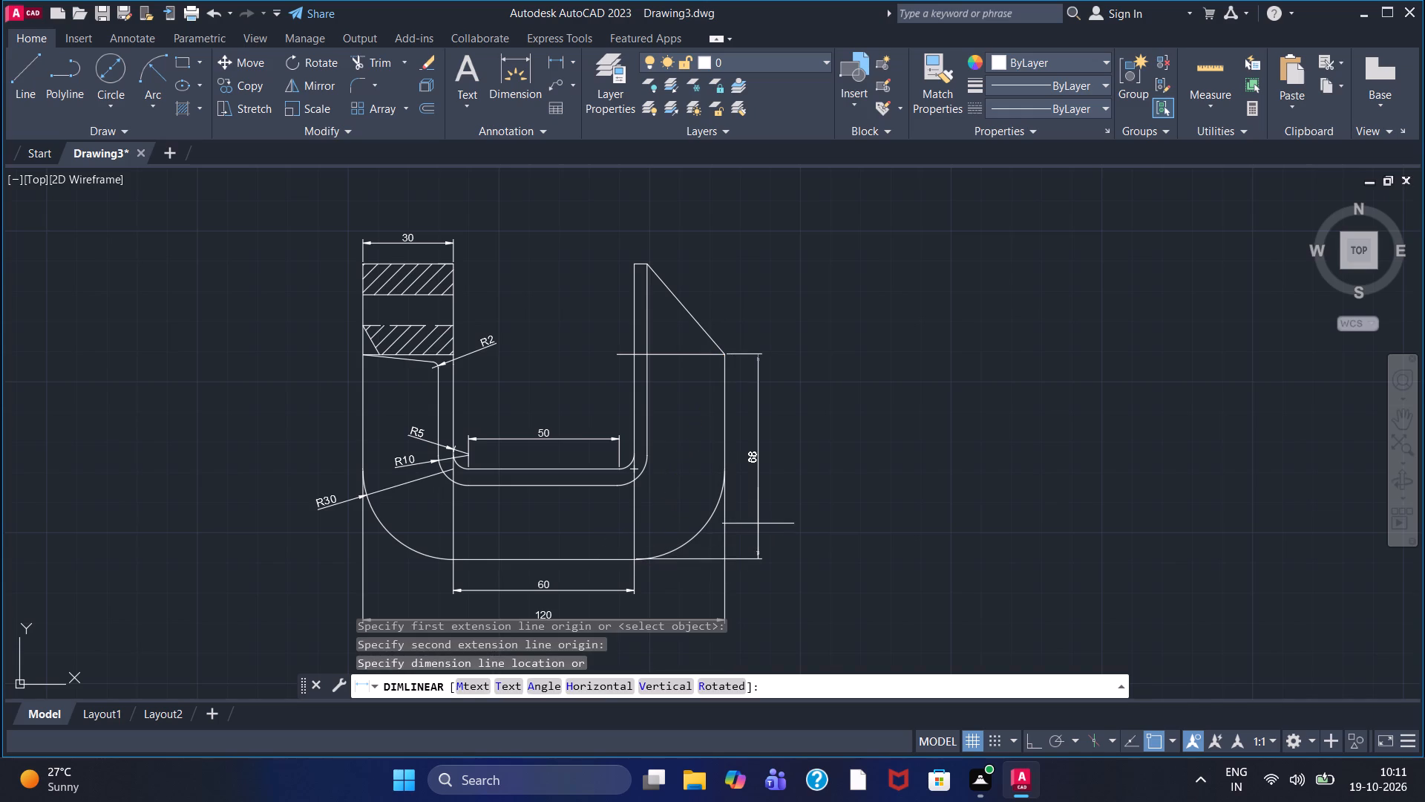
{"action": "left_click", "coordinate": [778, 530]}
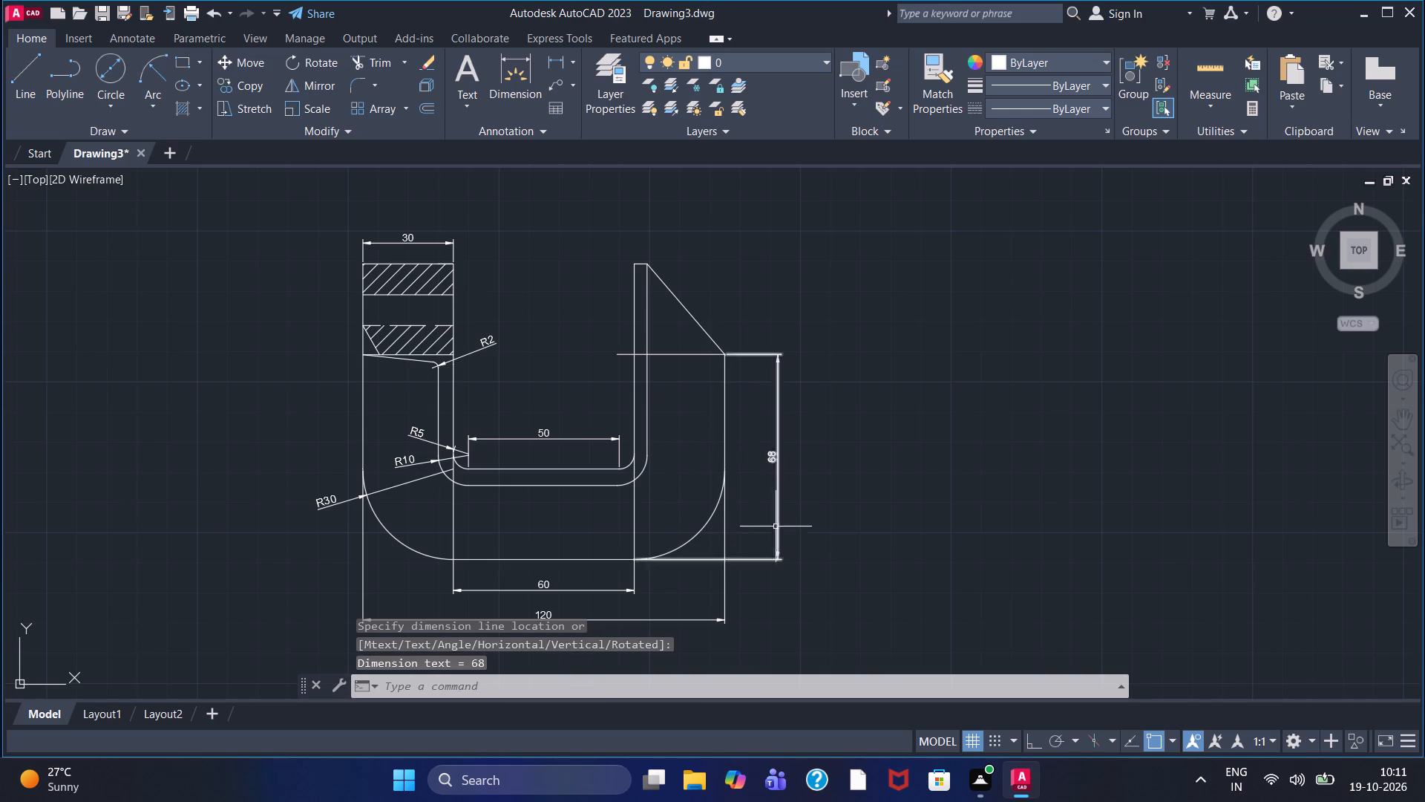
Add a vertical linear dimension for the right arm's sloped edge, placed in line above the 68 dimension.
{"action": "left_click", "coordinate": [551, 62]}
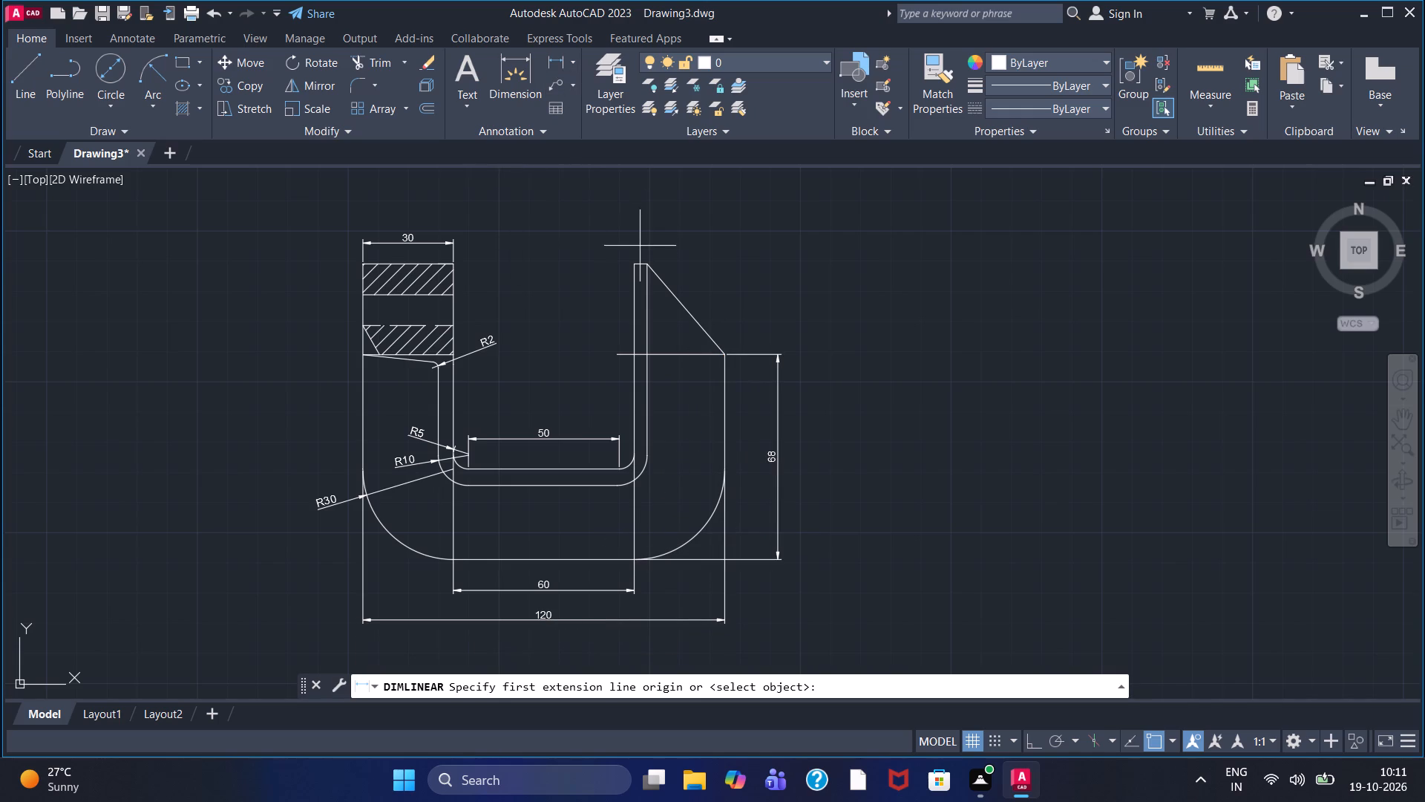
{"action": "left_click", "coordinate": [653, 265]}
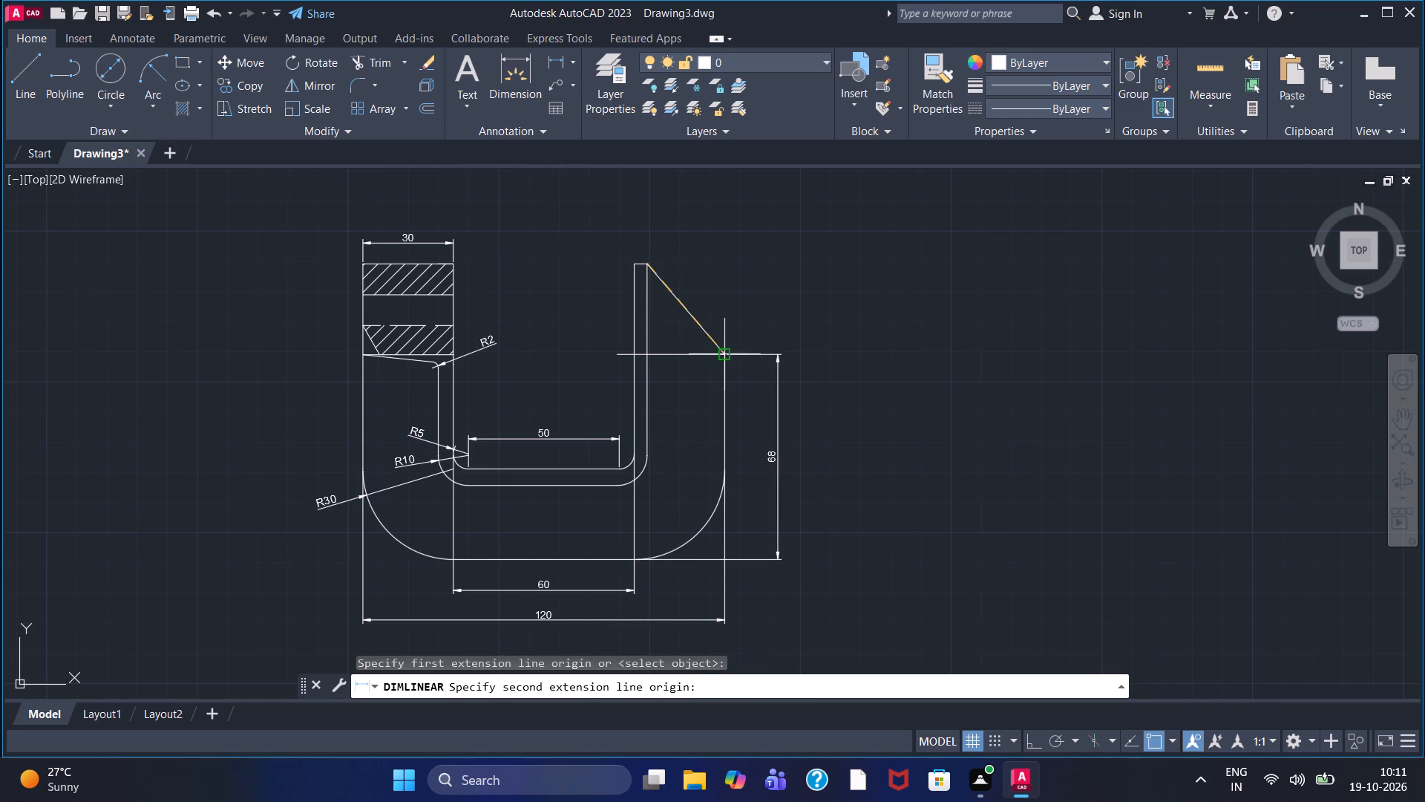
{"action": "left_click", "coordinate": [721, 350]}
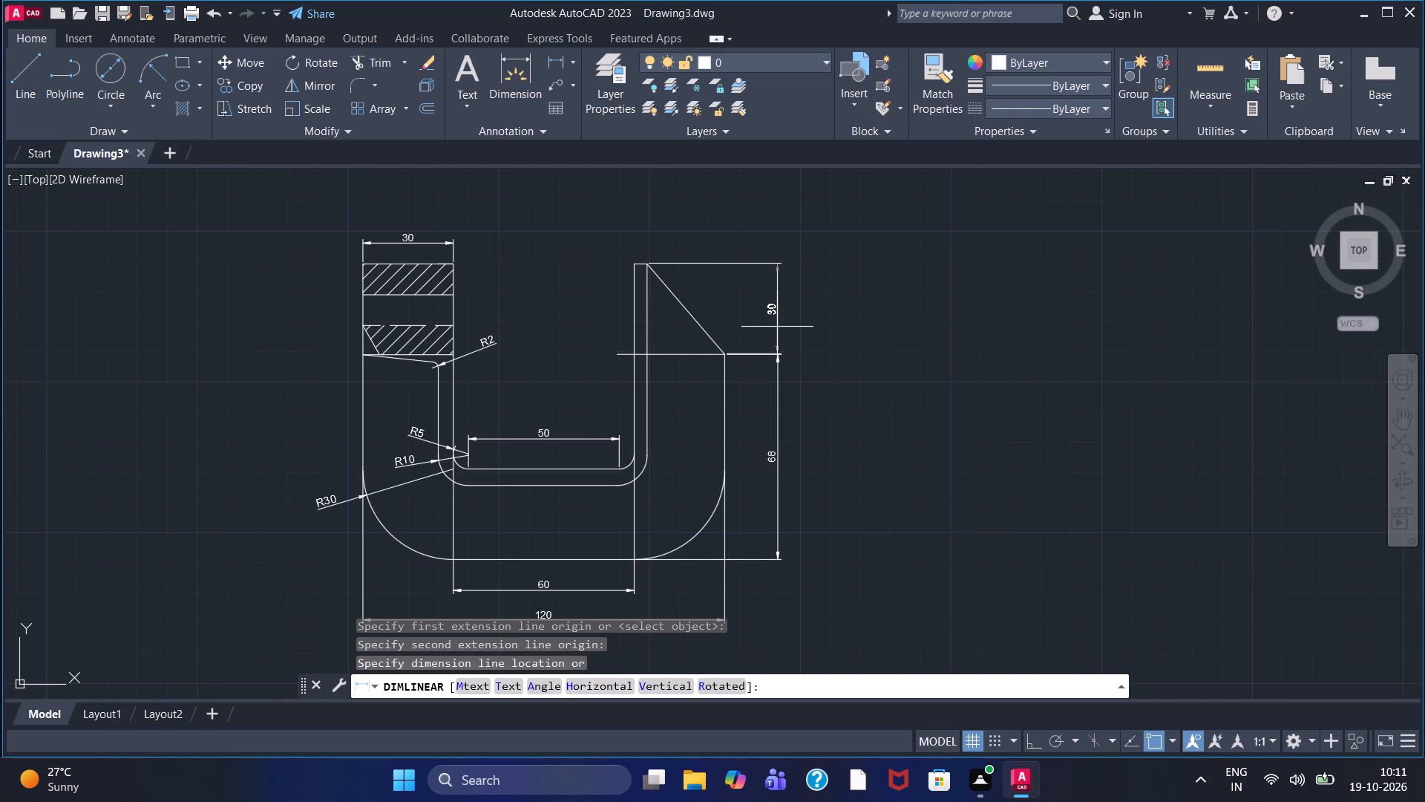
{"action": "left_click", "coordinate": [777, 327]}
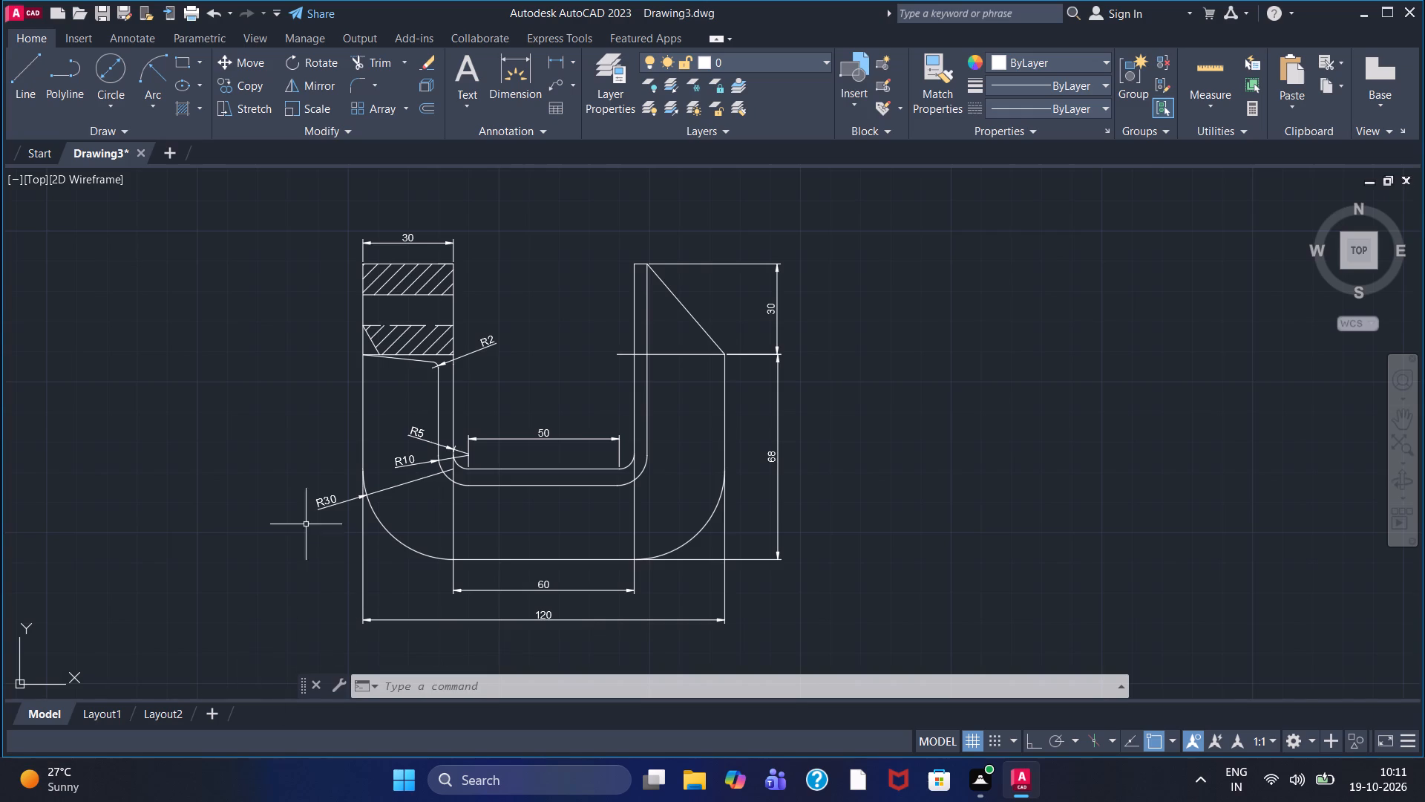
With Ortho on, draw a closed rectangle of lines, 22 wide and 20 high, in the empty space below the U profile.
{"action": "scroll", "coordinate": [298, 521], "scroll_direction": "down", "scroll_amount": 1}
{"action": "middle_click_drag", "start_coordinate": [273, 493], "coordinate": [236, 258]}
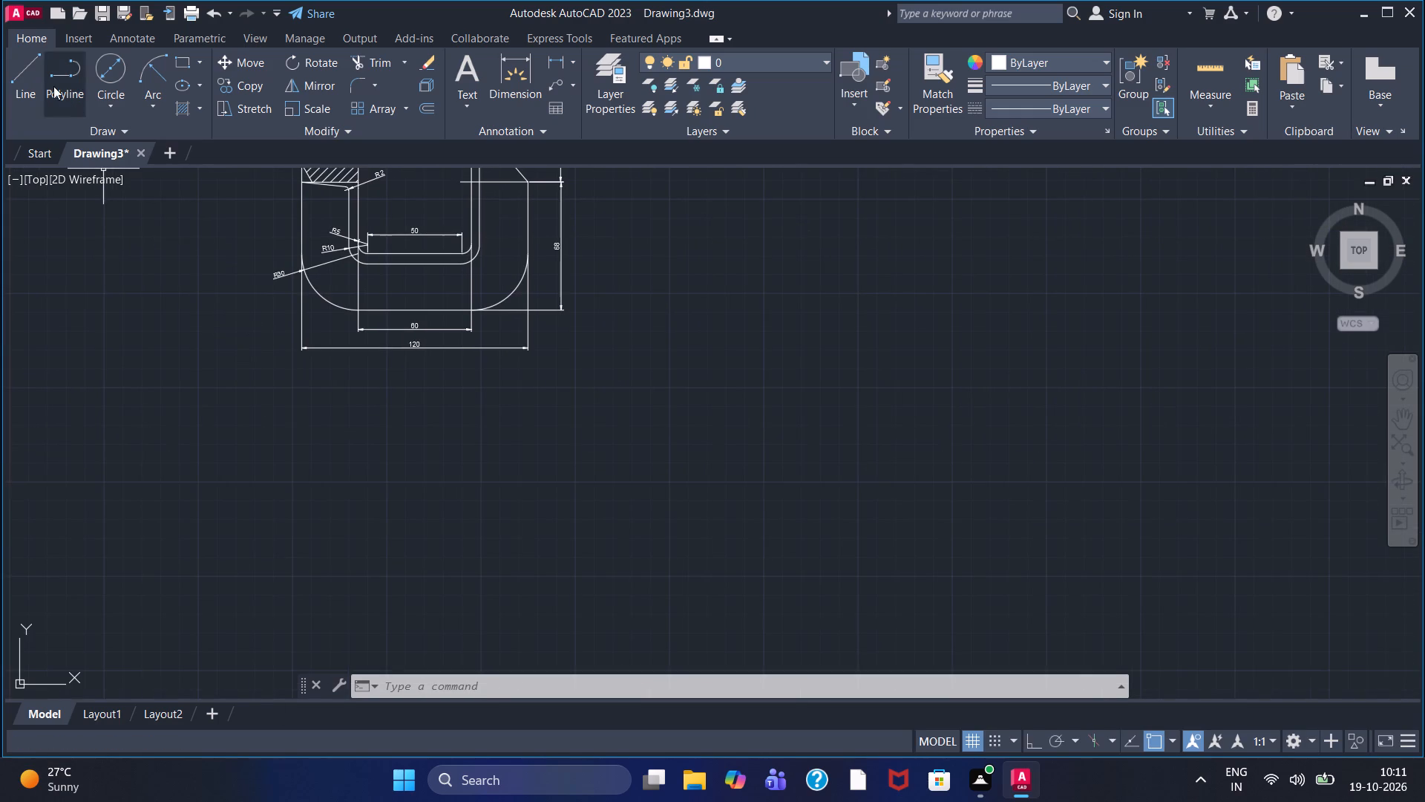
{"action": "left_click", "coordinate": [42, 81]}
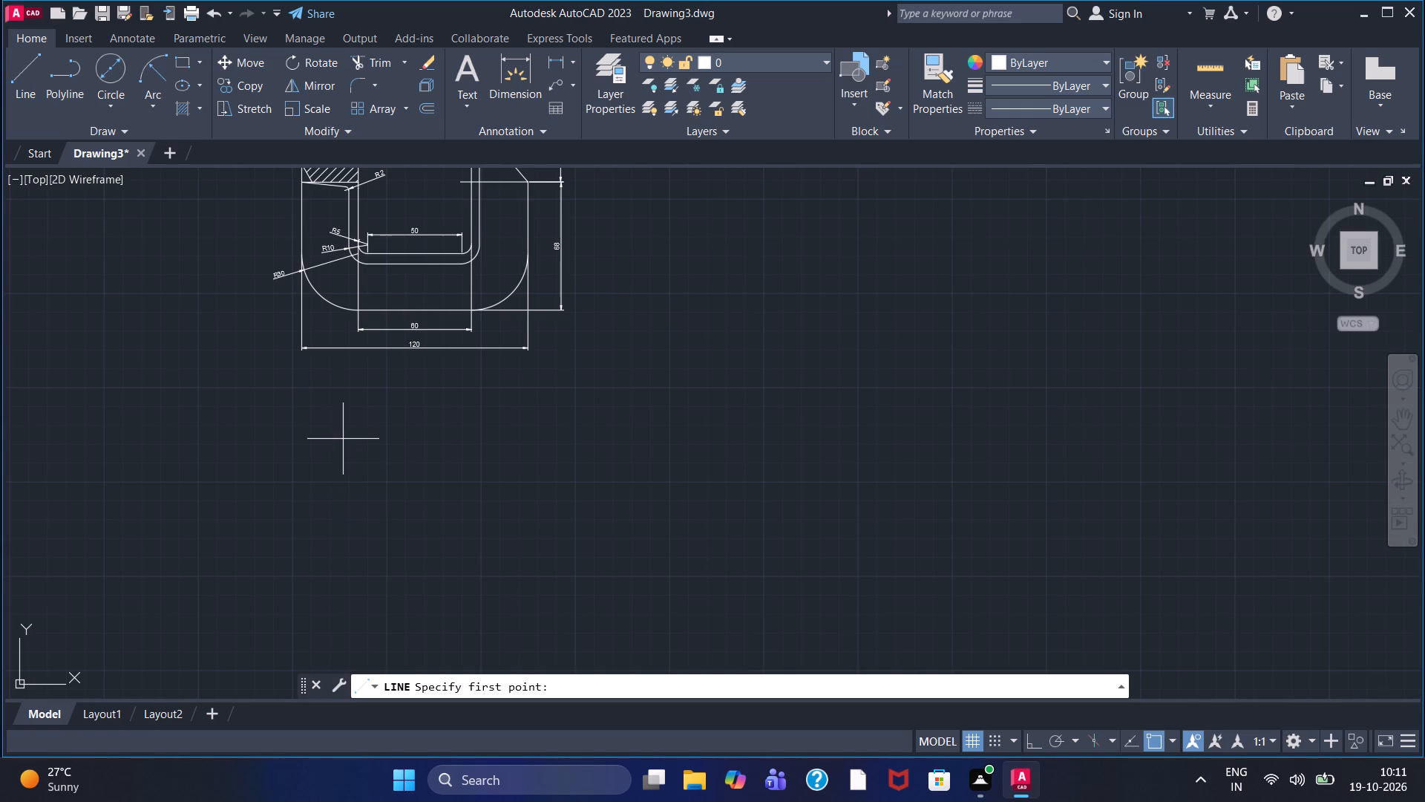
{"action": "scroll", "coordinate": [344, 436], "scroll_direction": "up", "scroll_amount": 1}
{"action": "left_click", "coordinate": [315, 437]}
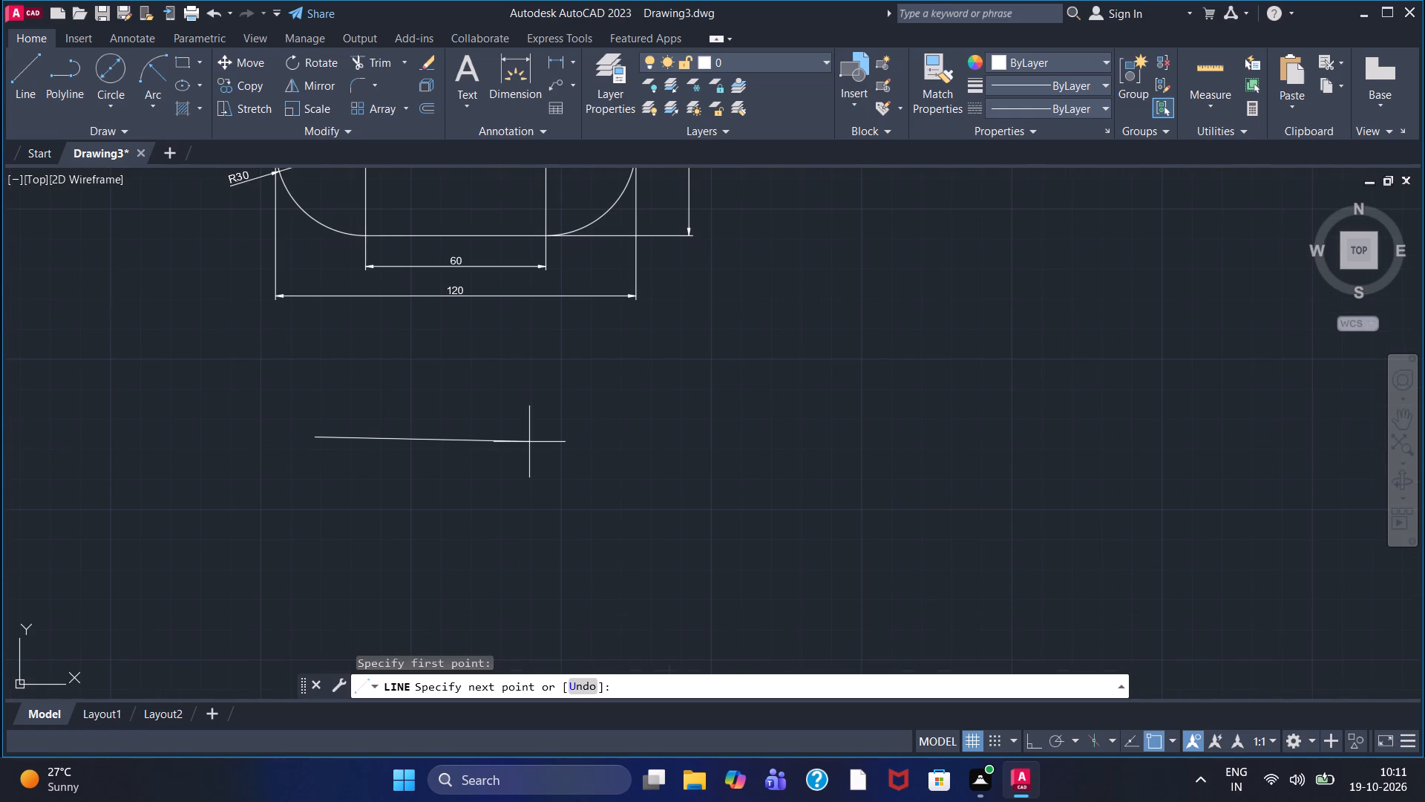
{"action": "key", "text": "F8"}
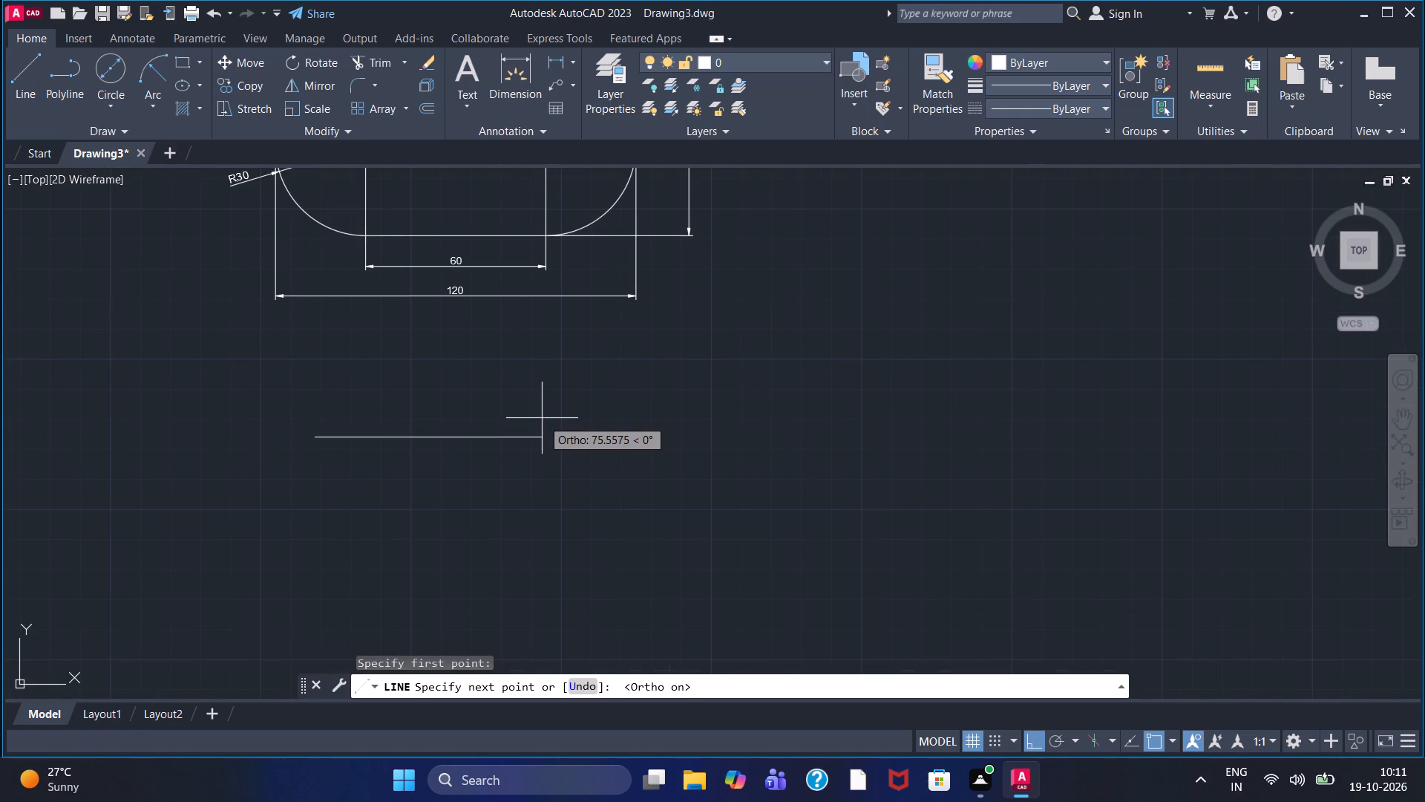
{"action": "type", "text": "22"}
{"action": "key", "text": "Return"}
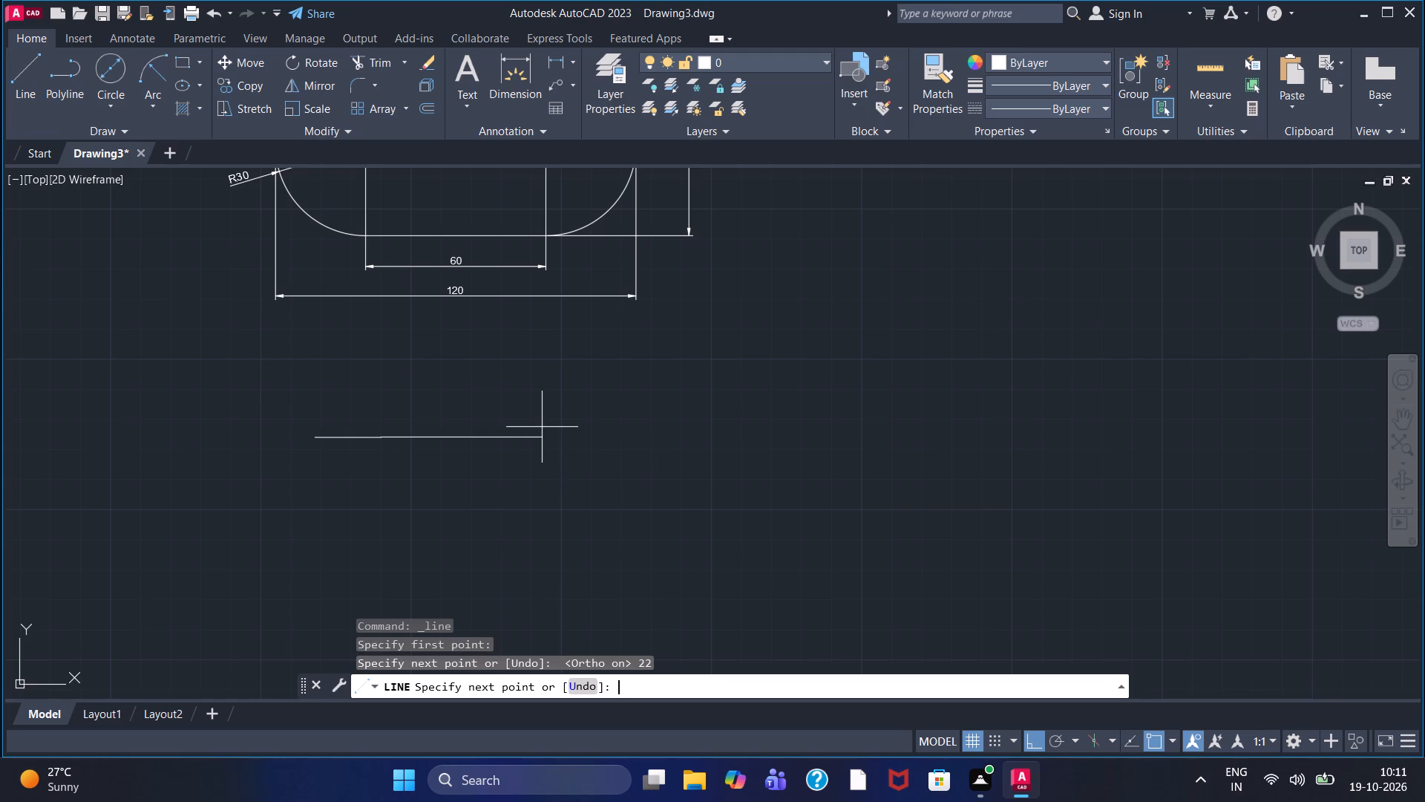
{"action": "type", "text": "20"}
{"action": "key", "text": "Return"}
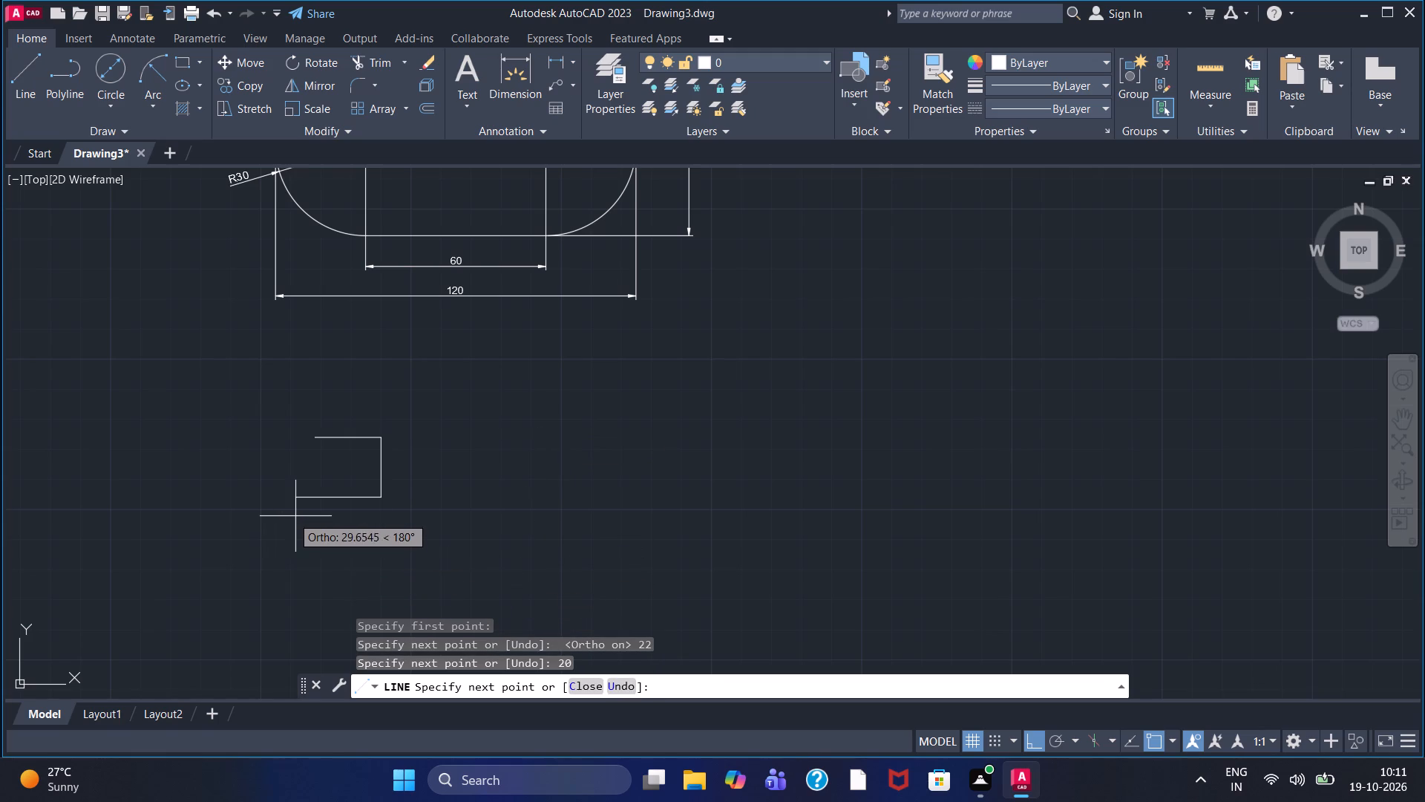
{"action": "scroll", "coordinate": [295, 516], "scroll_direction": "up", "scroll_amount": 2}
{"action": "type", "text": "22"}
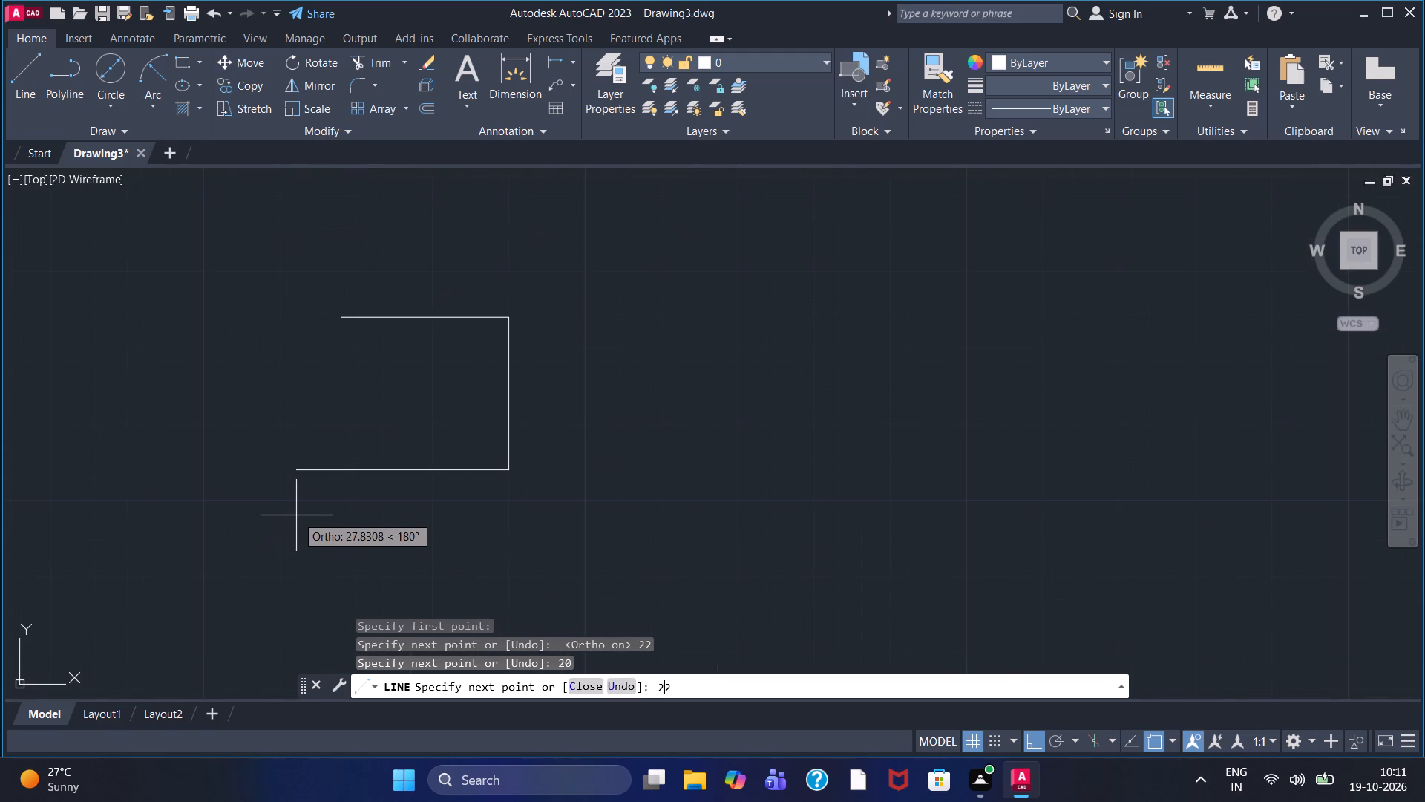
{"action": "key", "text": "Return"}
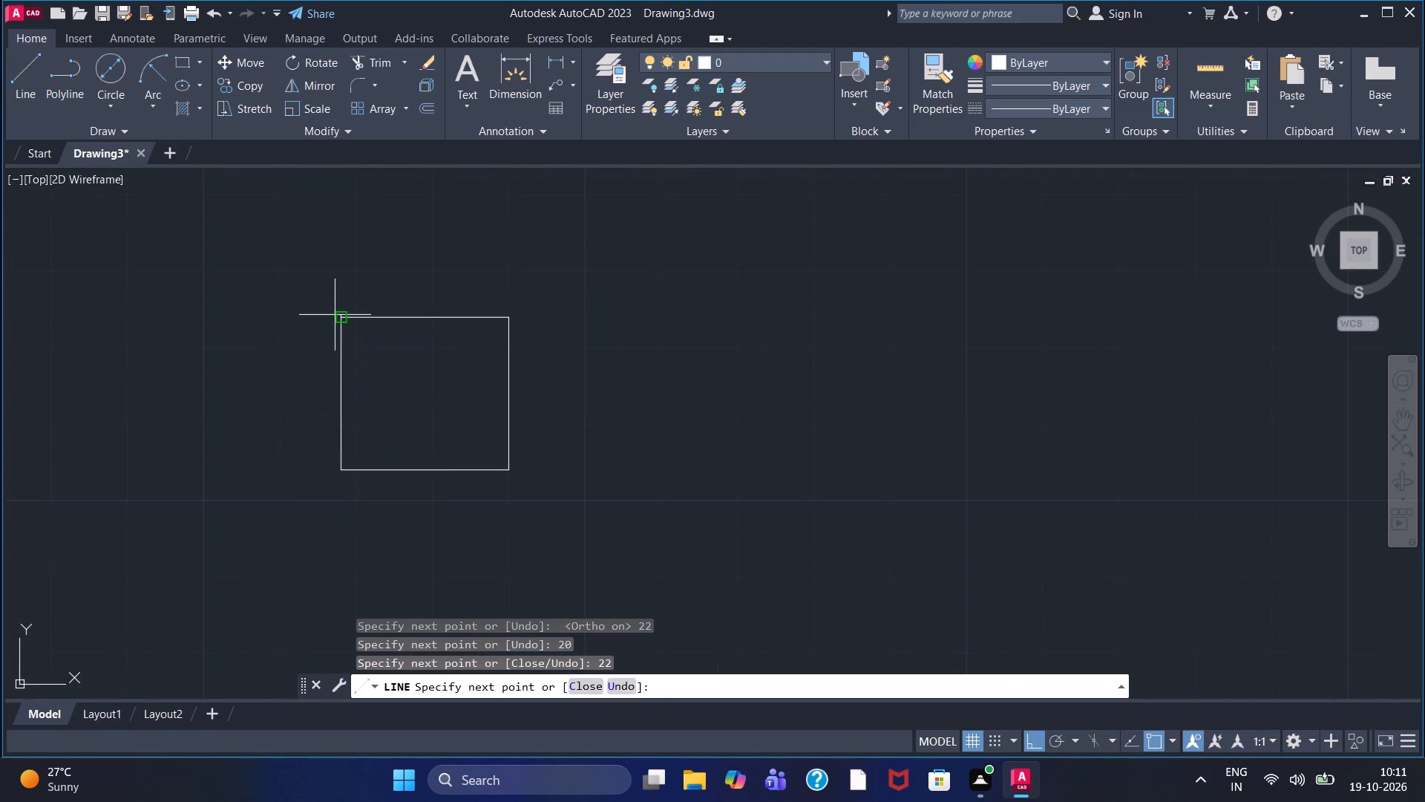
{"action": "left_click", "coordinate": [341, 319]}
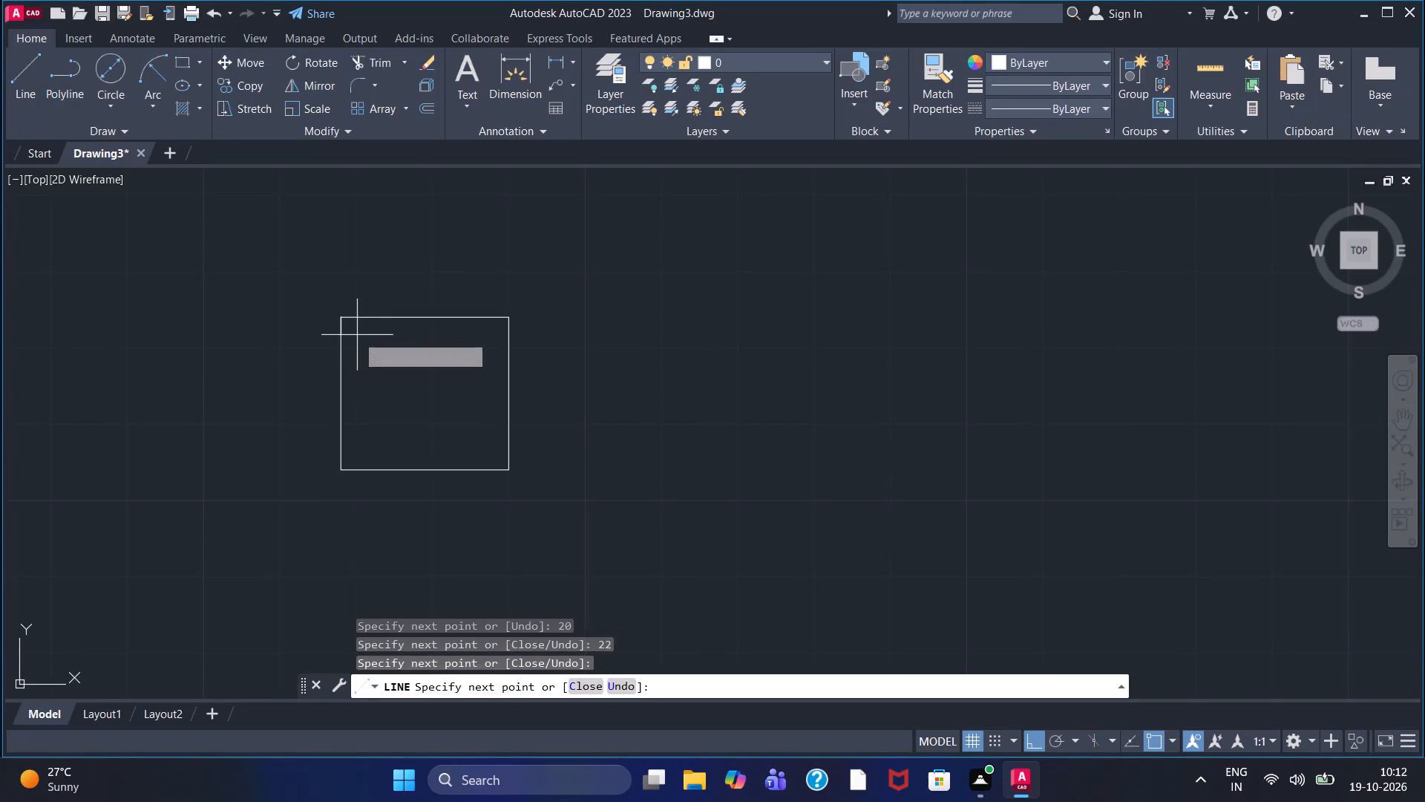
{"action": "right_click", "coordinate": [273, 287]}
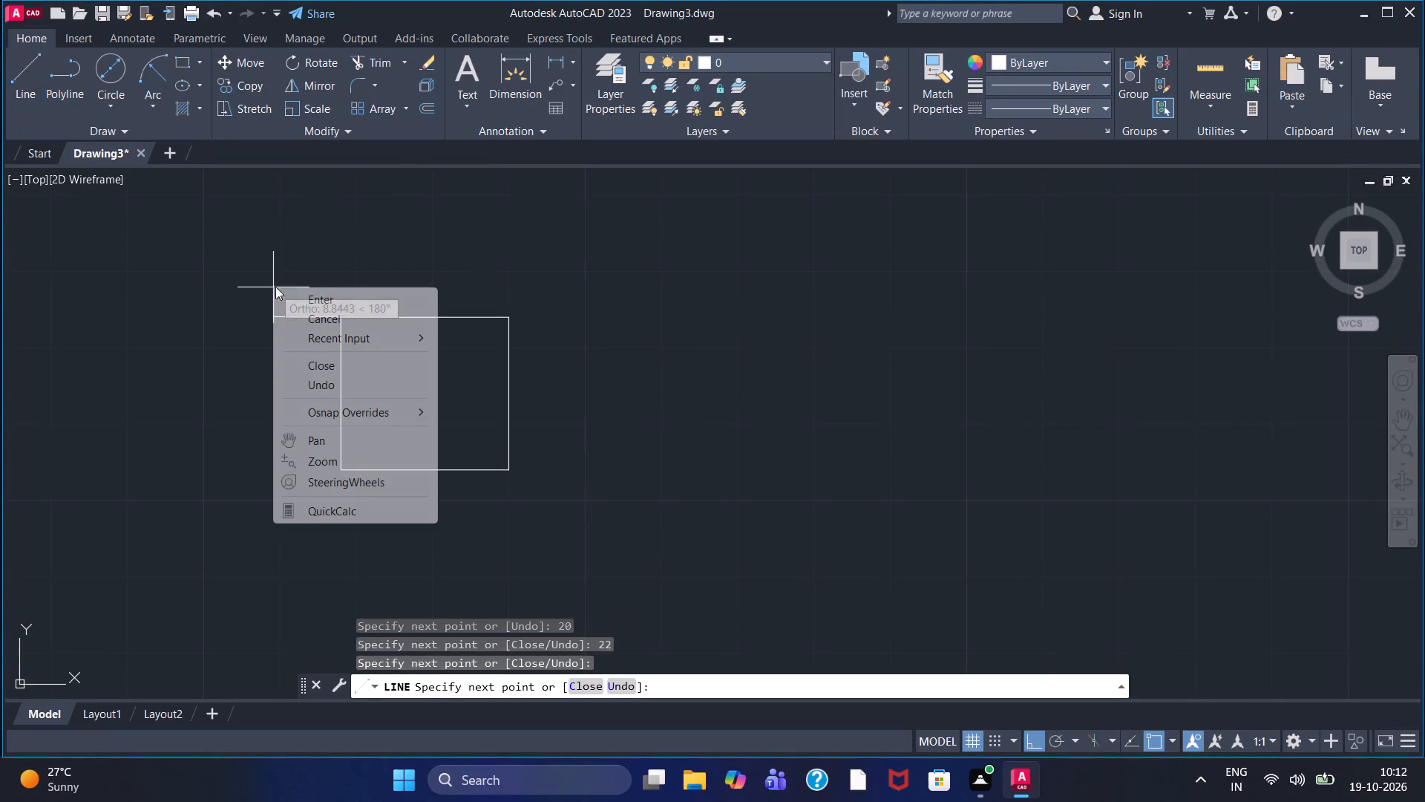
{"action": "left_click", "coordinate": [296, 296]}
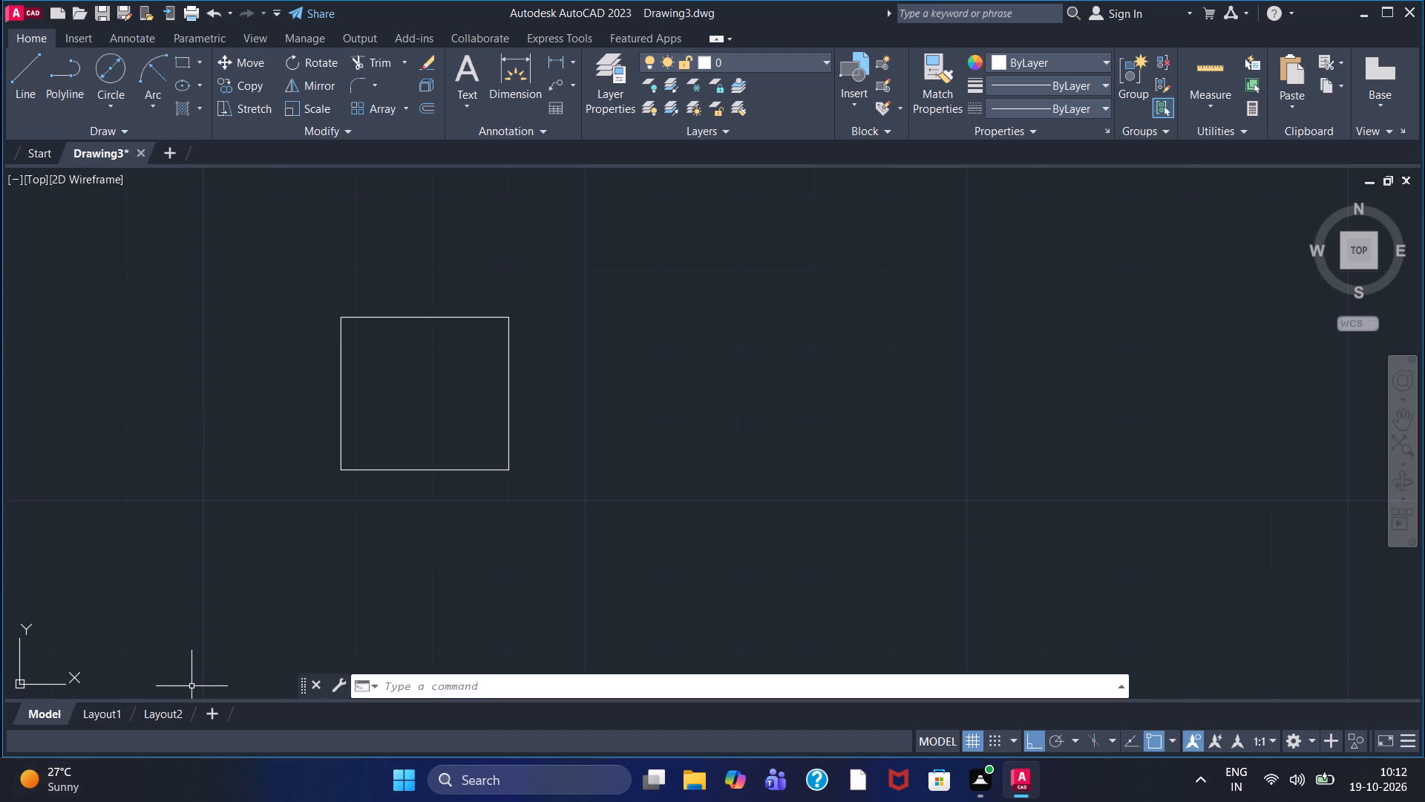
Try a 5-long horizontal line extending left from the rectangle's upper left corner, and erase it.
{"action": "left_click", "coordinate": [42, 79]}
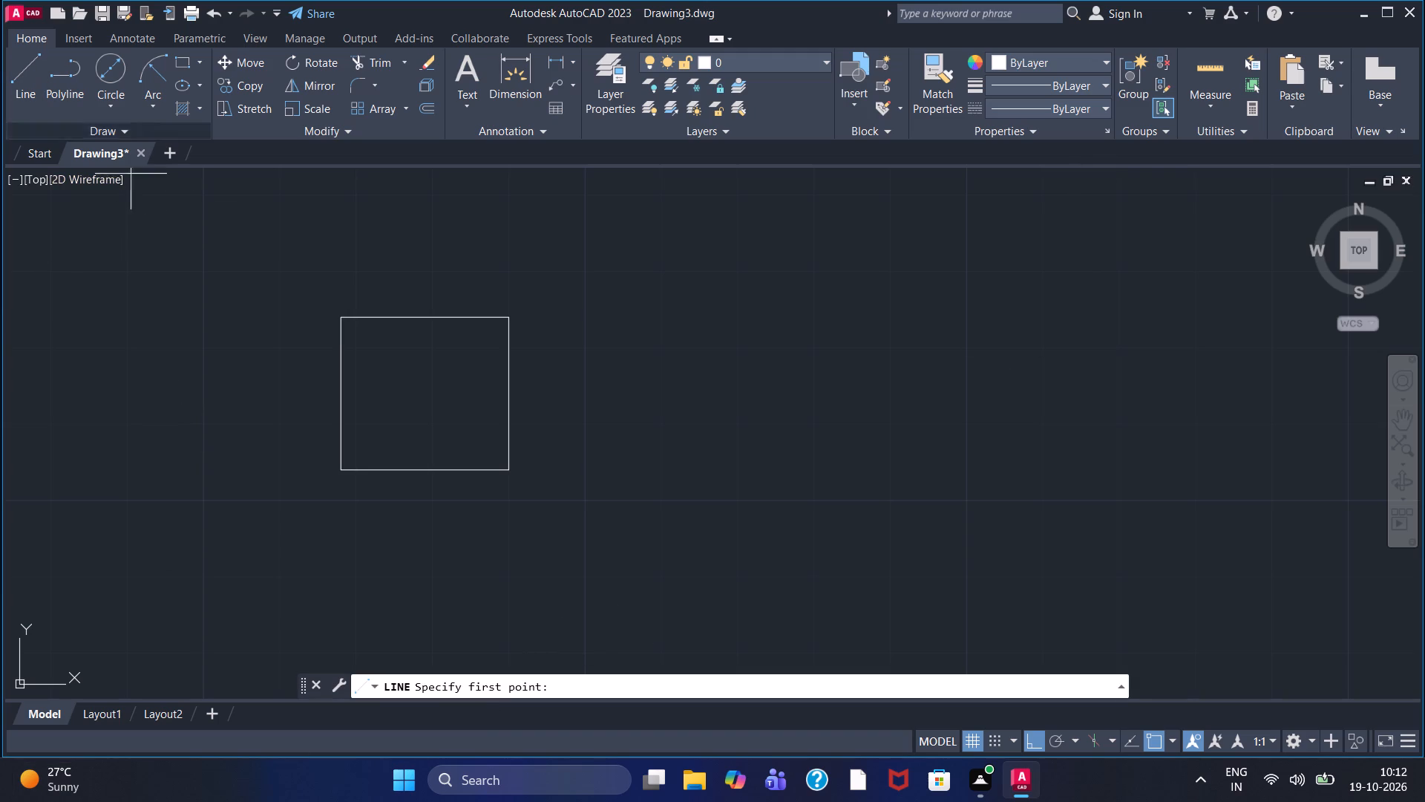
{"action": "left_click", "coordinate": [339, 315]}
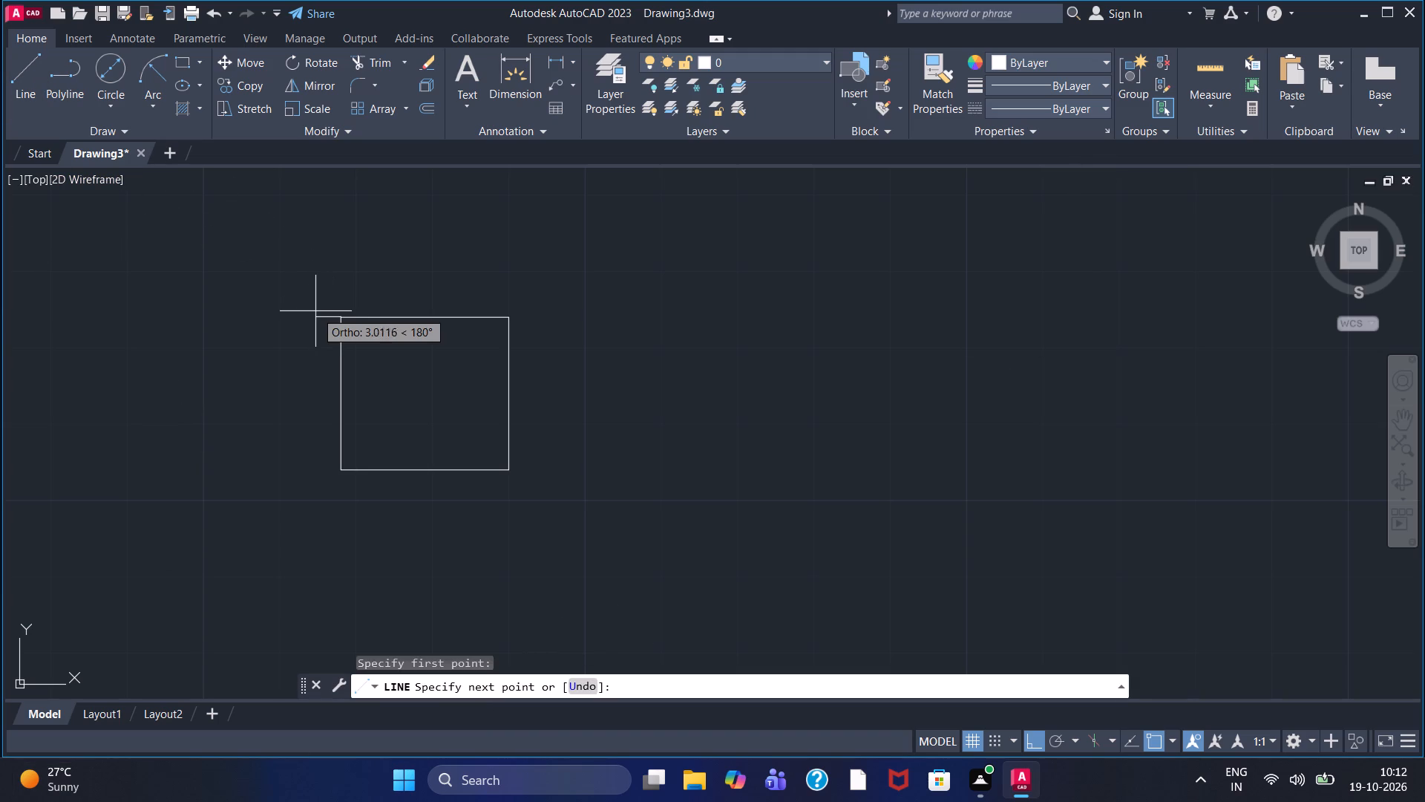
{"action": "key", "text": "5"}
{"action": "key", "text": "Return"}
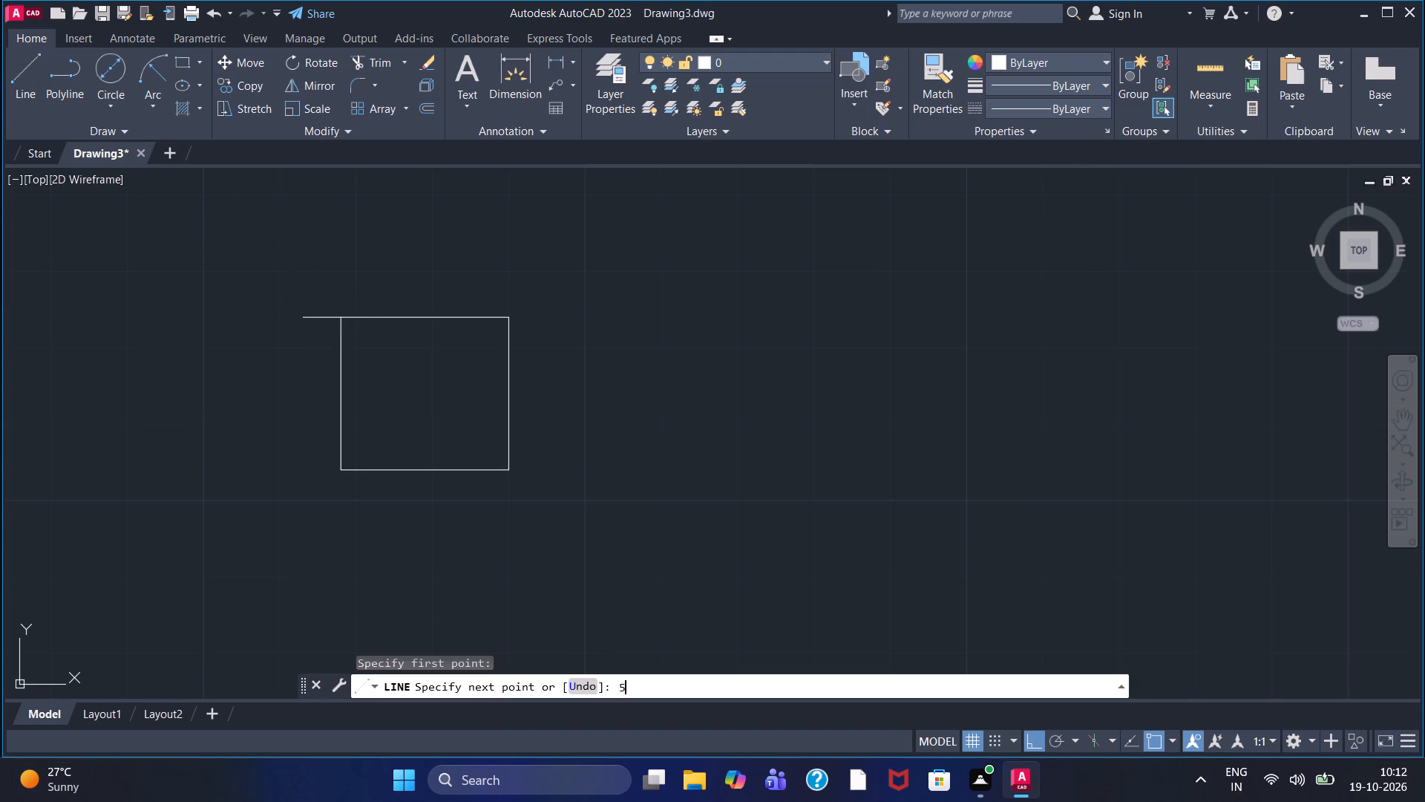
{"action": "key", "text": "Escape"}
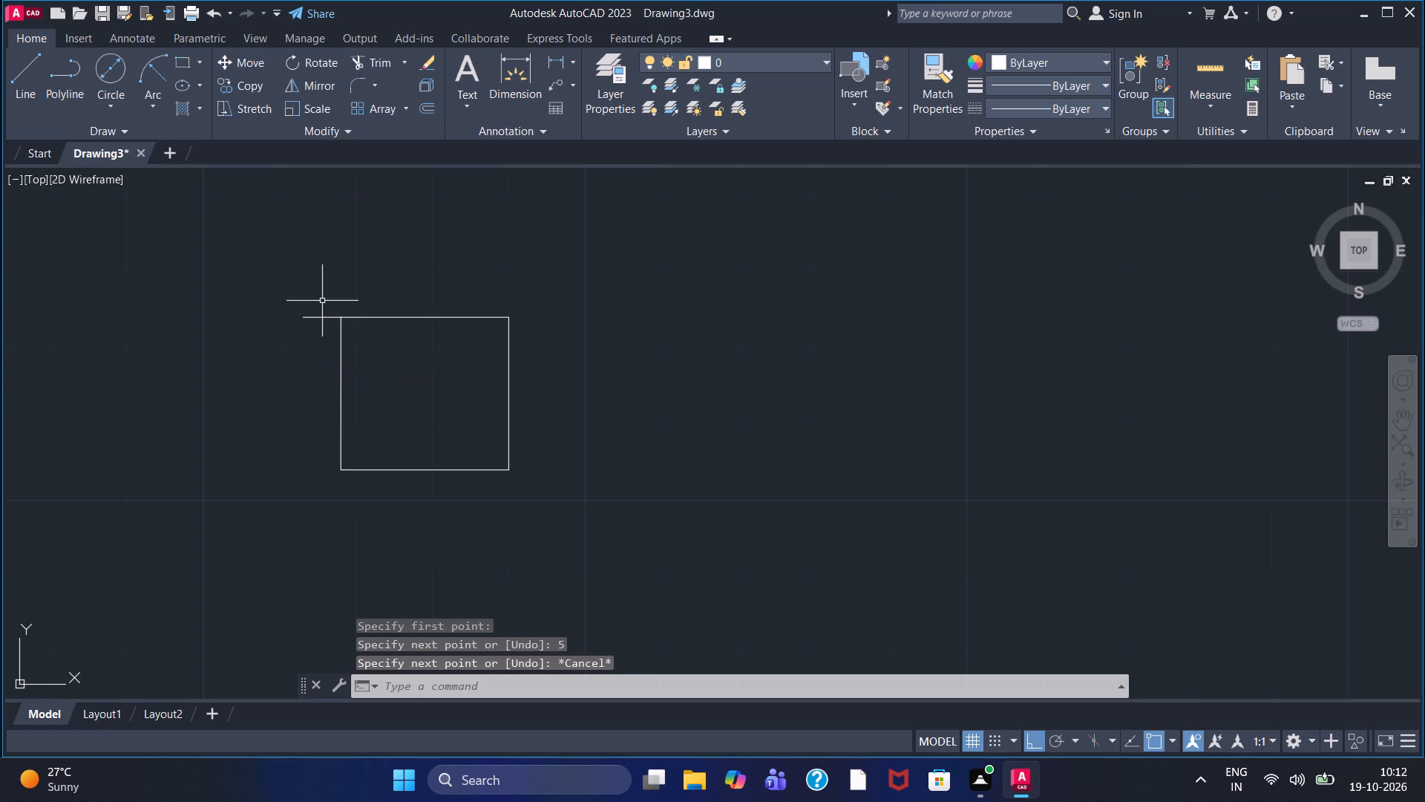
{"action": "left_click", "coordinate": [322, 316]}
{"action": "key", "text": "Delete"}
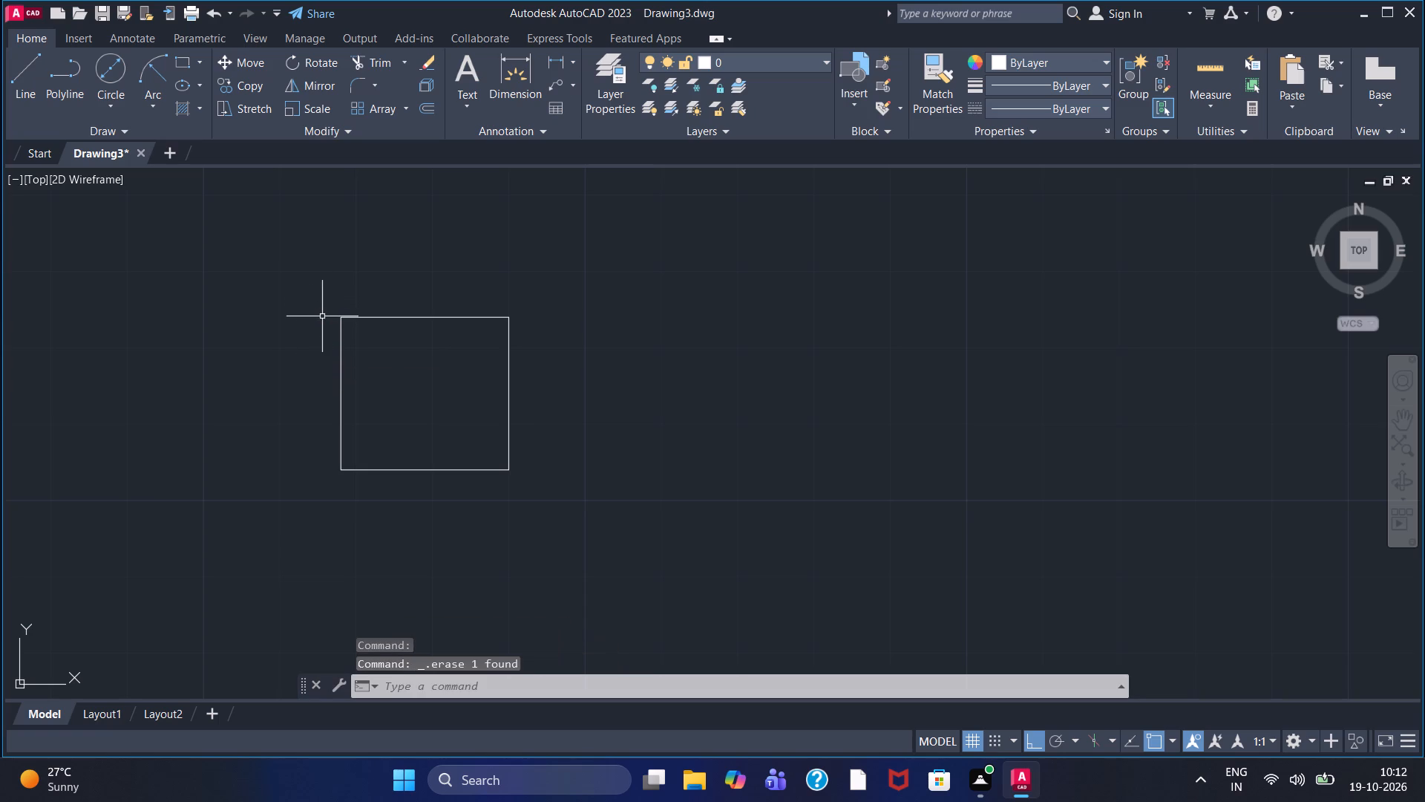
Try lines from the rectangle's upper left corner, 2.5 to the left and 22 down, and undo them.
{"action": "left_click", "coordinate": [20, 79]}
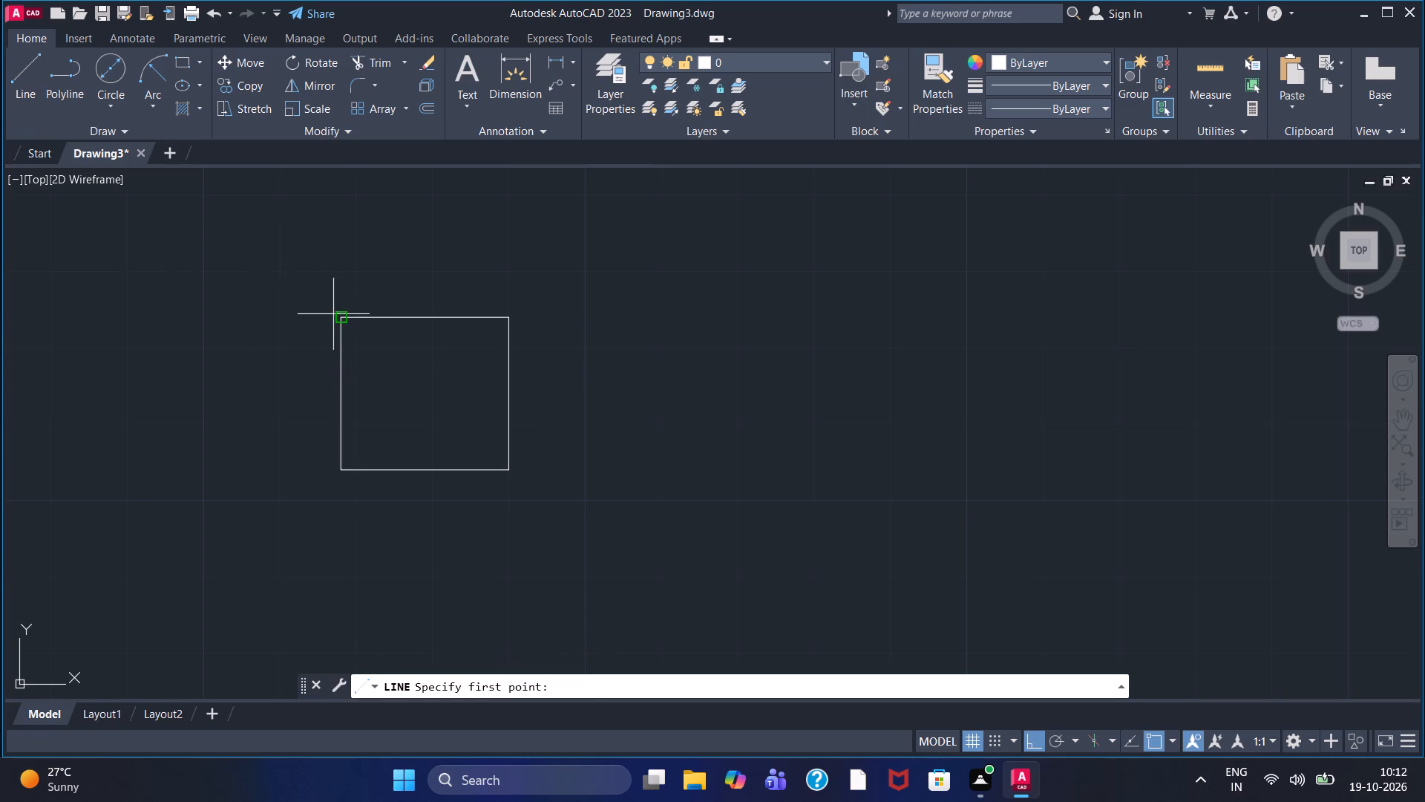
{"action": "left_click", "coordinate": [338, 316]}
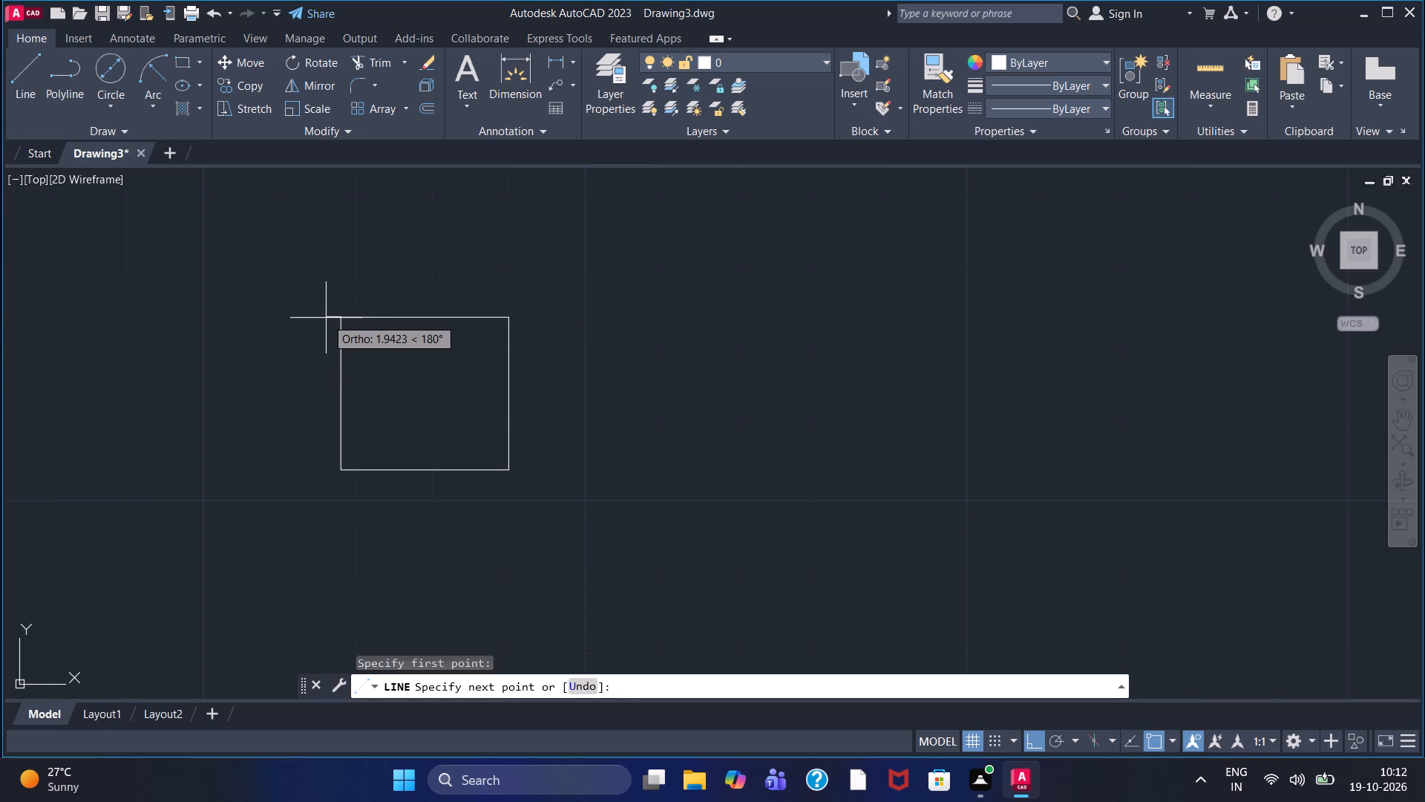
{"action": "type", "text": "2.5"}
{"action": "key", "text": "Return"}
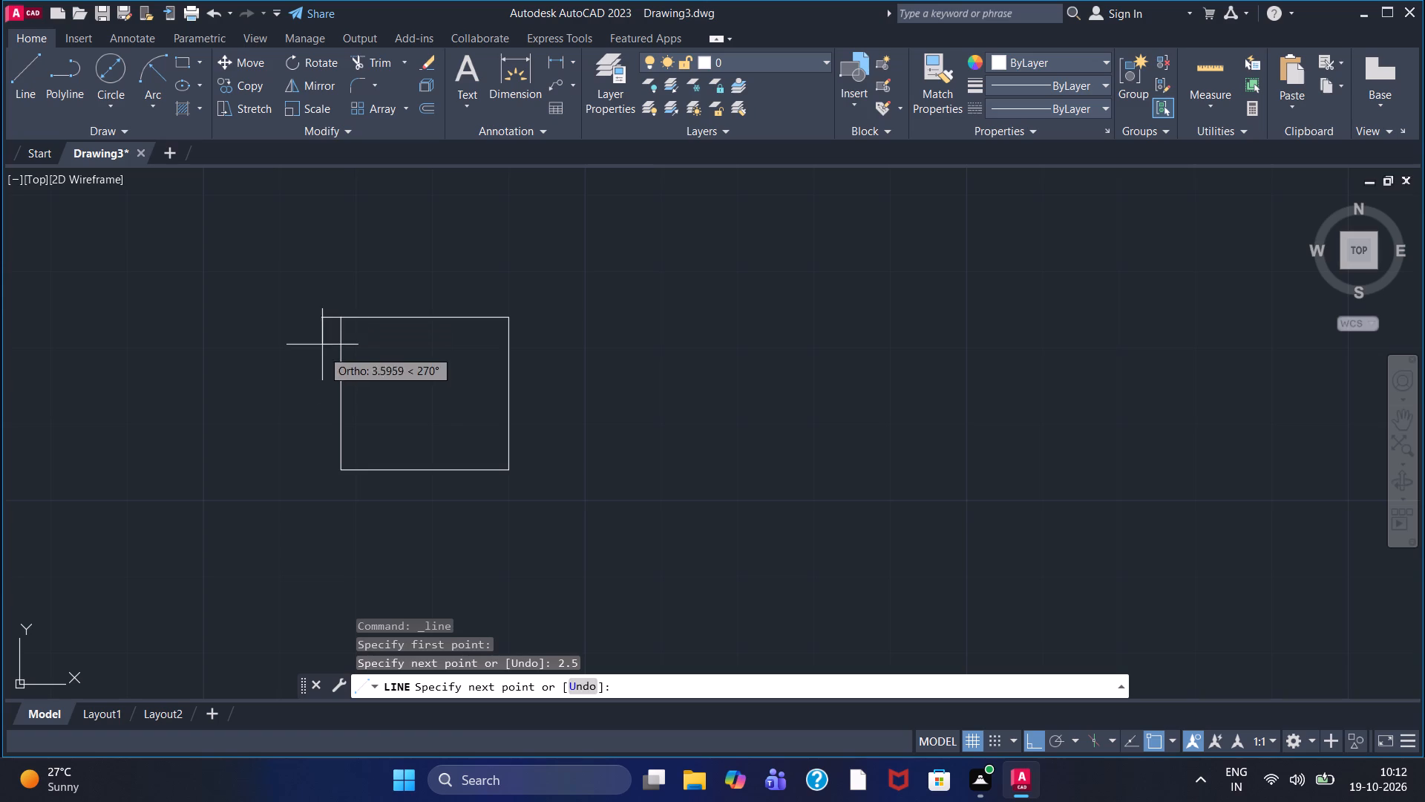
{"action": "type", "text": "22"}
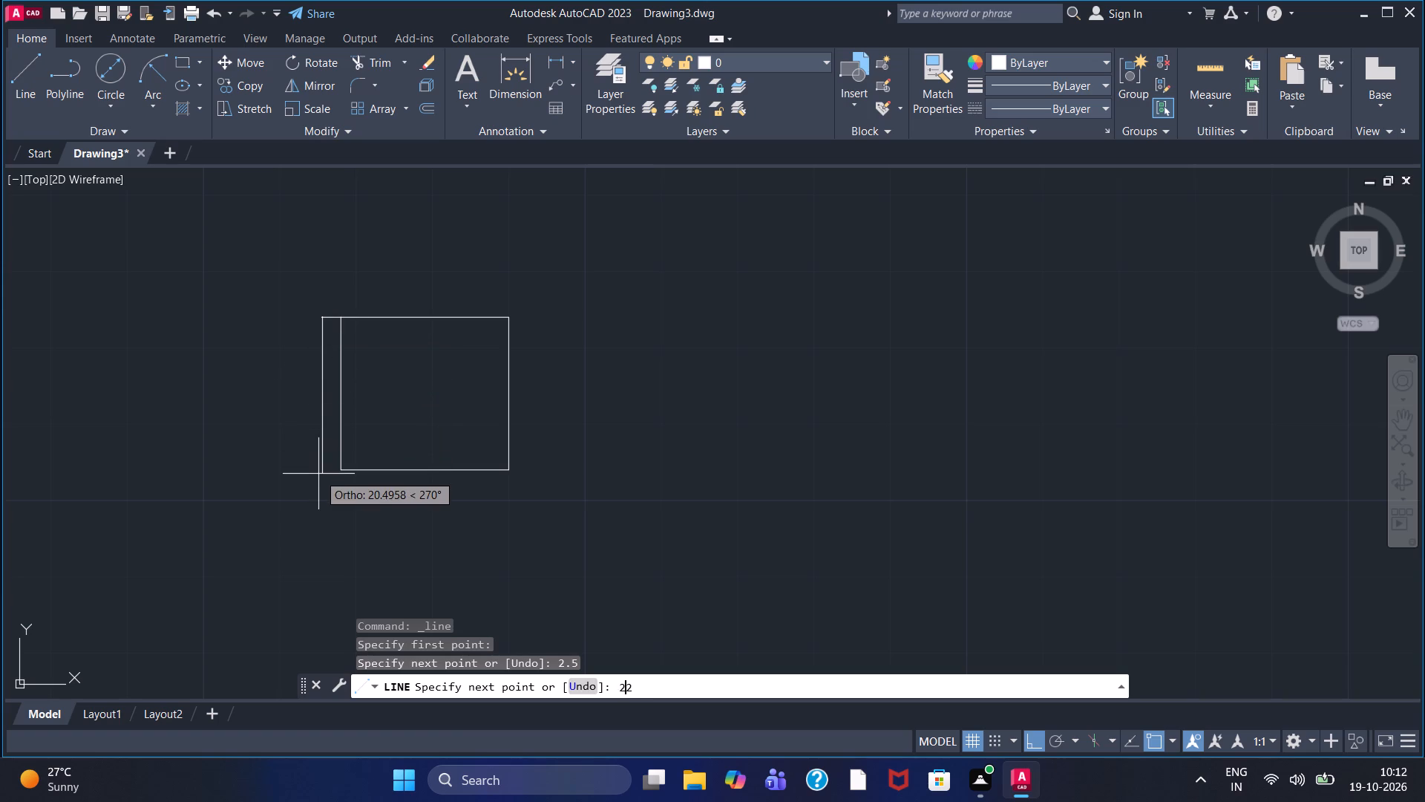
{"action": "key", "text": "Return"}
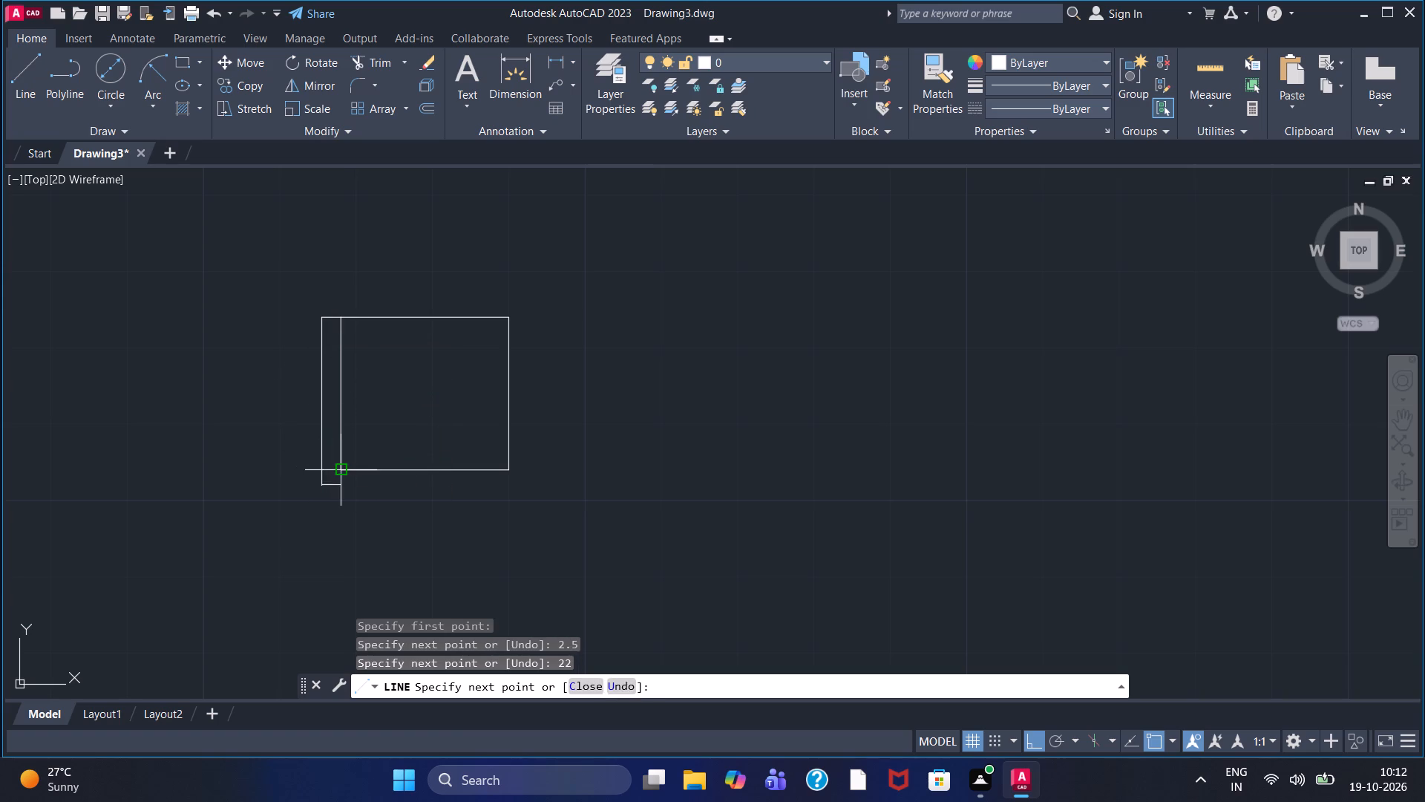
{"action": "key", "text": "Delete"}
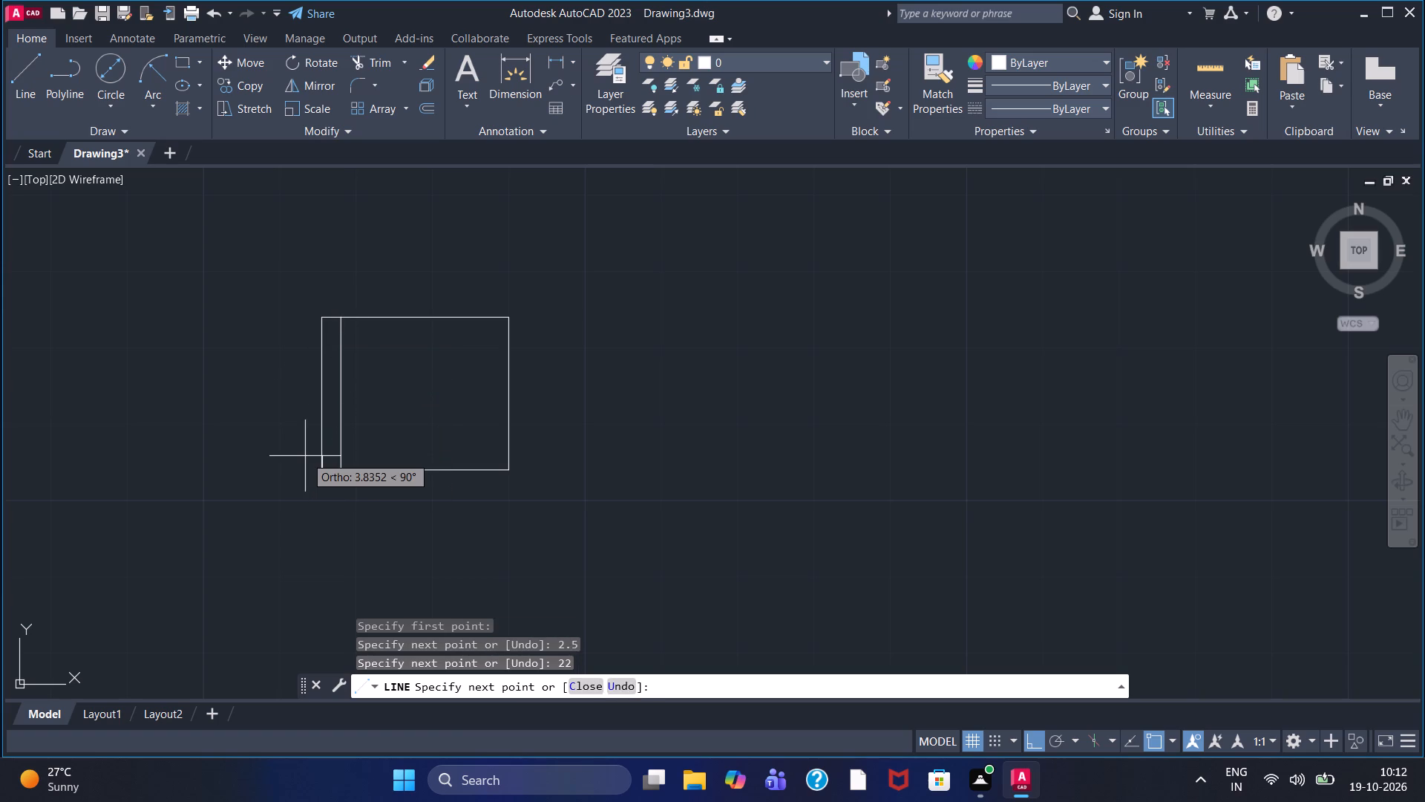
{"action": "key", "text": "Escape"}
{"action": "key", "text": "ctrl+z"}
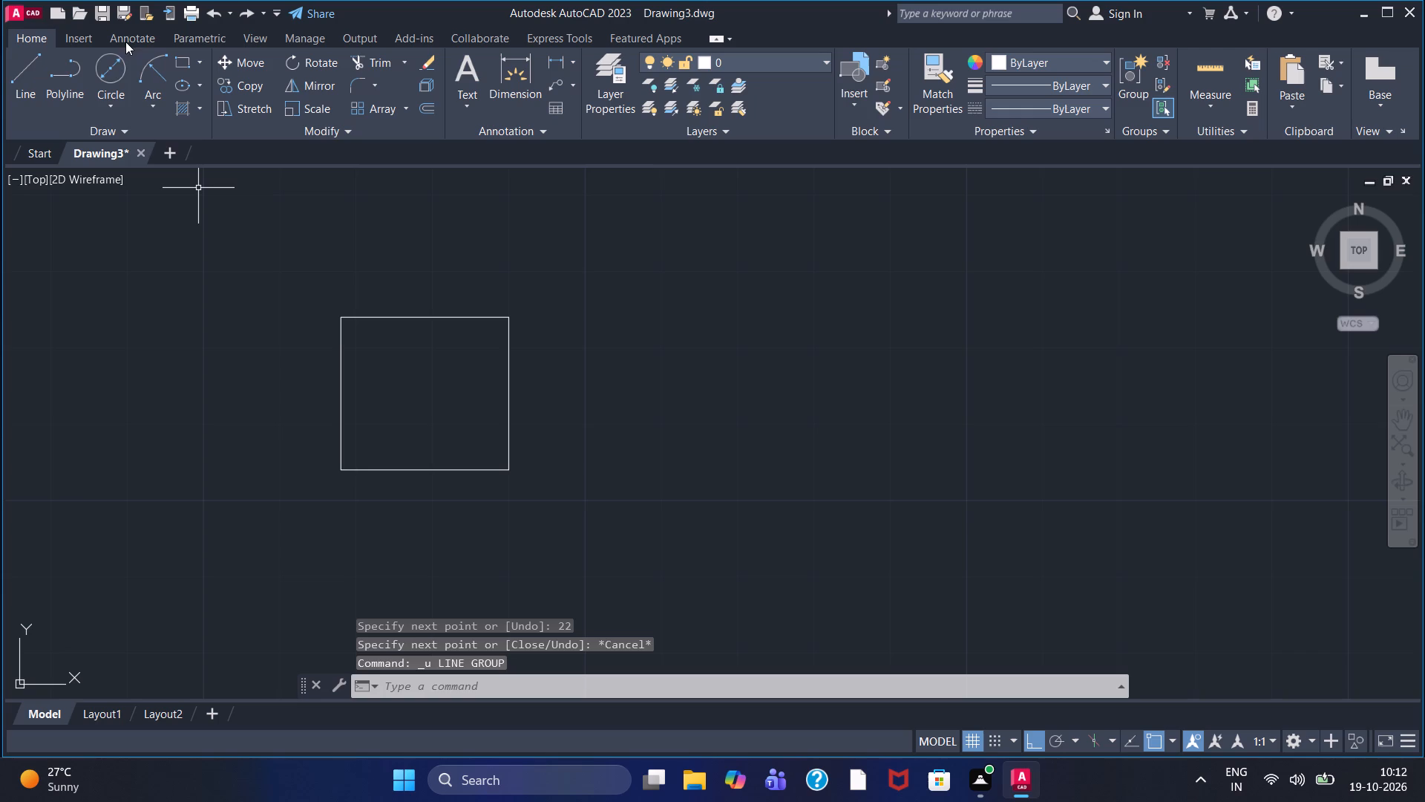
Draw a strip 2.5 wide and 20 high with lines along the outside of the rectangle's left edge, ending at its lower left corner.
{"action": "left_click", "coordinate": [32, 85]}
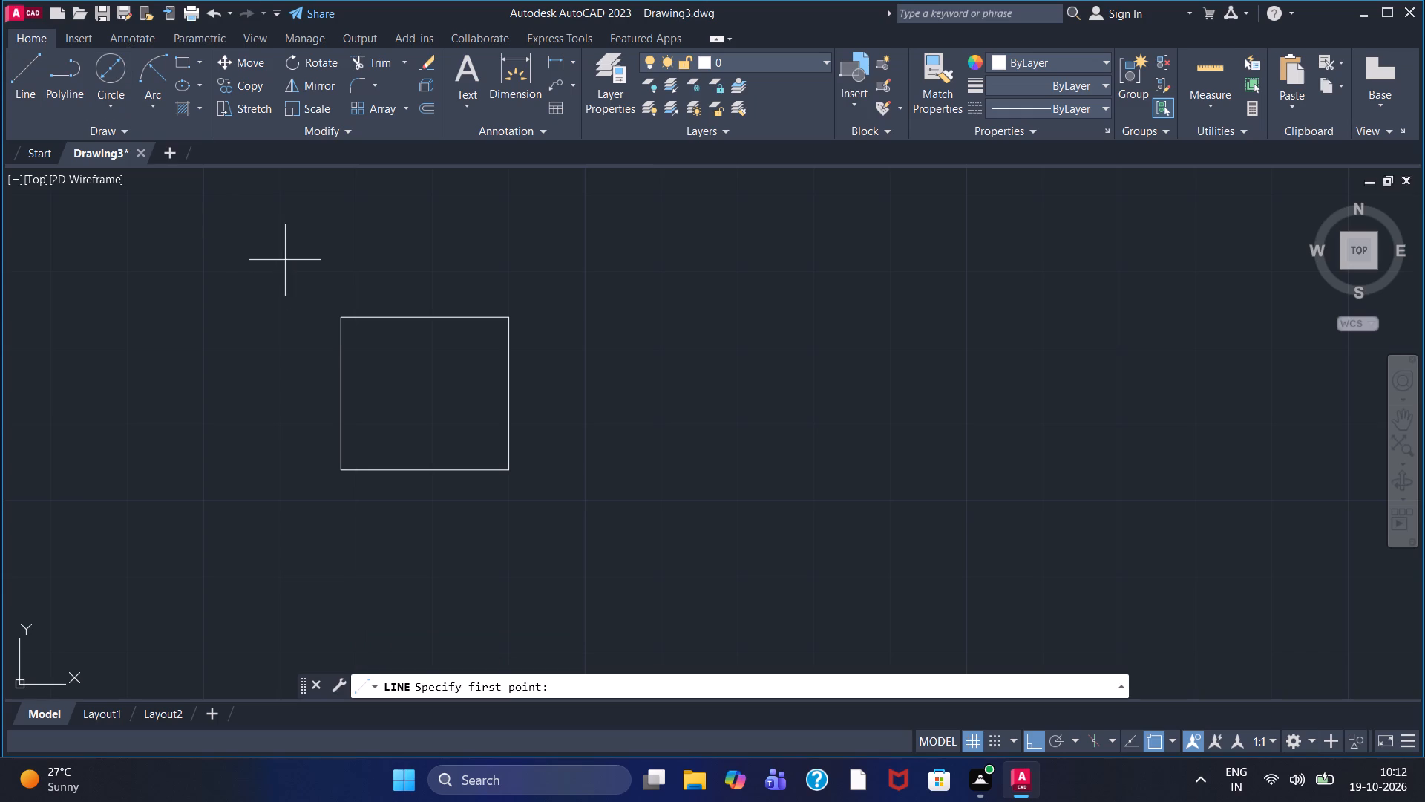
{"action": "left_click", "coordinate": [340, 320]}
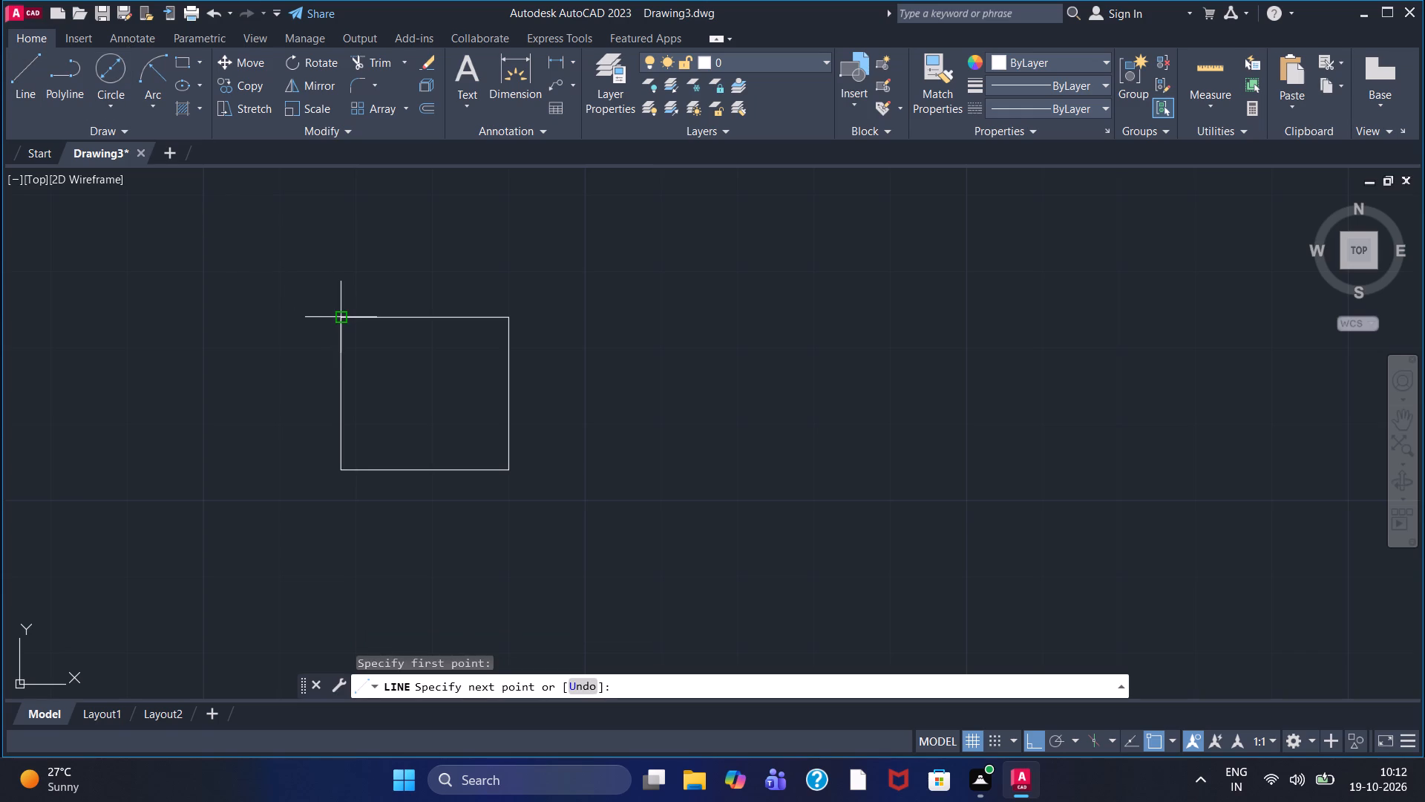
{"action": "type", "text": "2.5"}
{"action": "key", "text": "Return"}
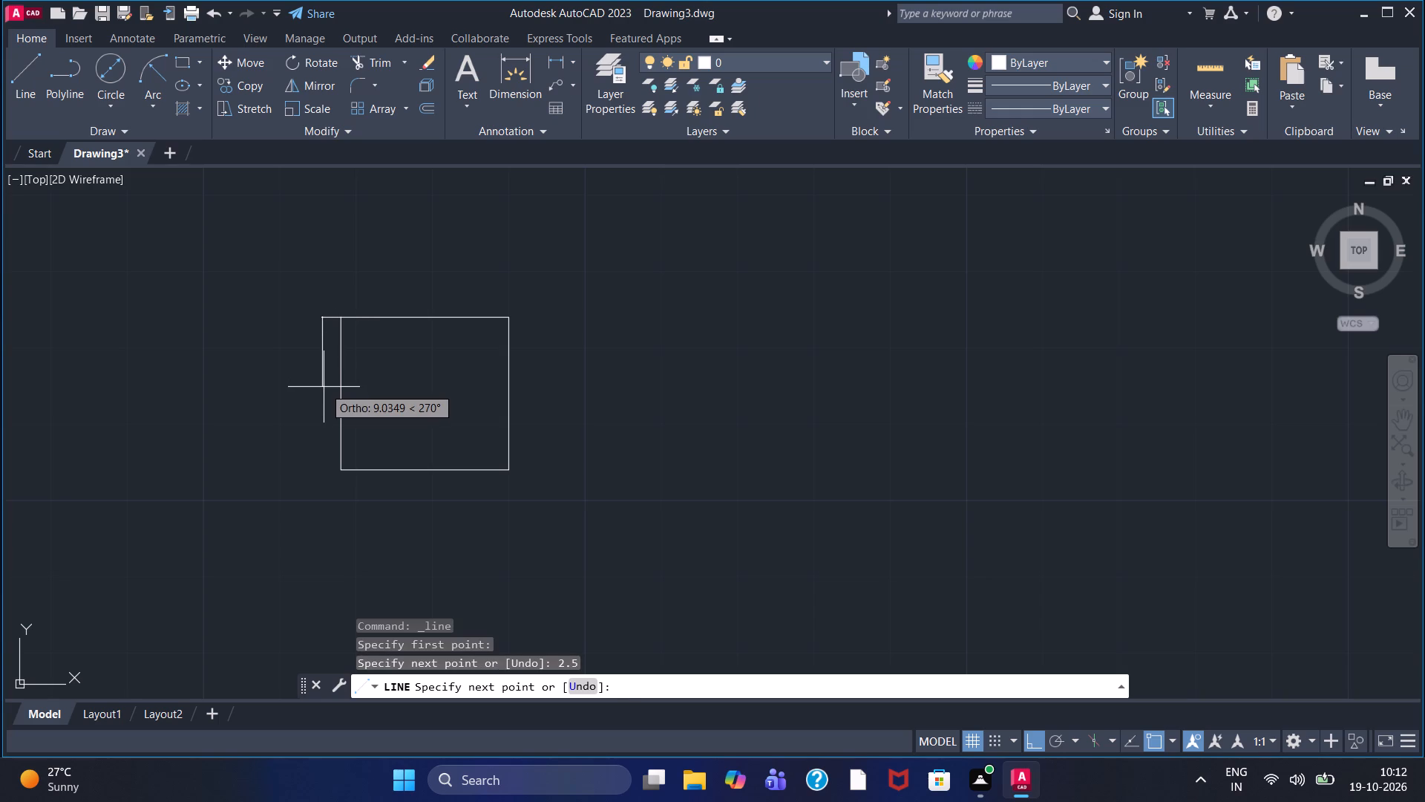
{"action": "type", "text": "20"}
{"action": "key", "text": "Return"}
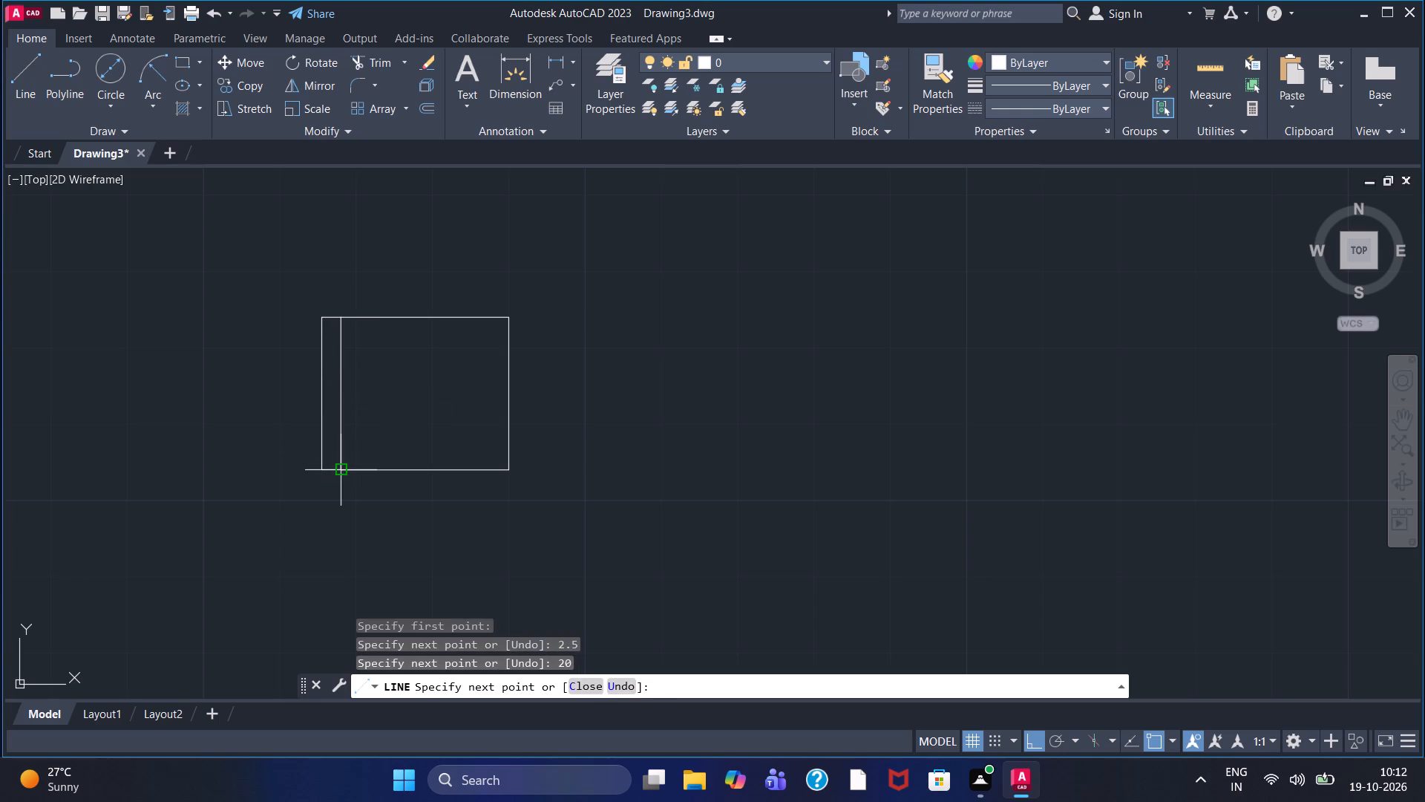
{"action": "left_click", "coordinate": [340, 473]}
{"action": "right_click", "coordinate": [217, 382]}
{"action": "left_click", "coordinate": [254, 386]}
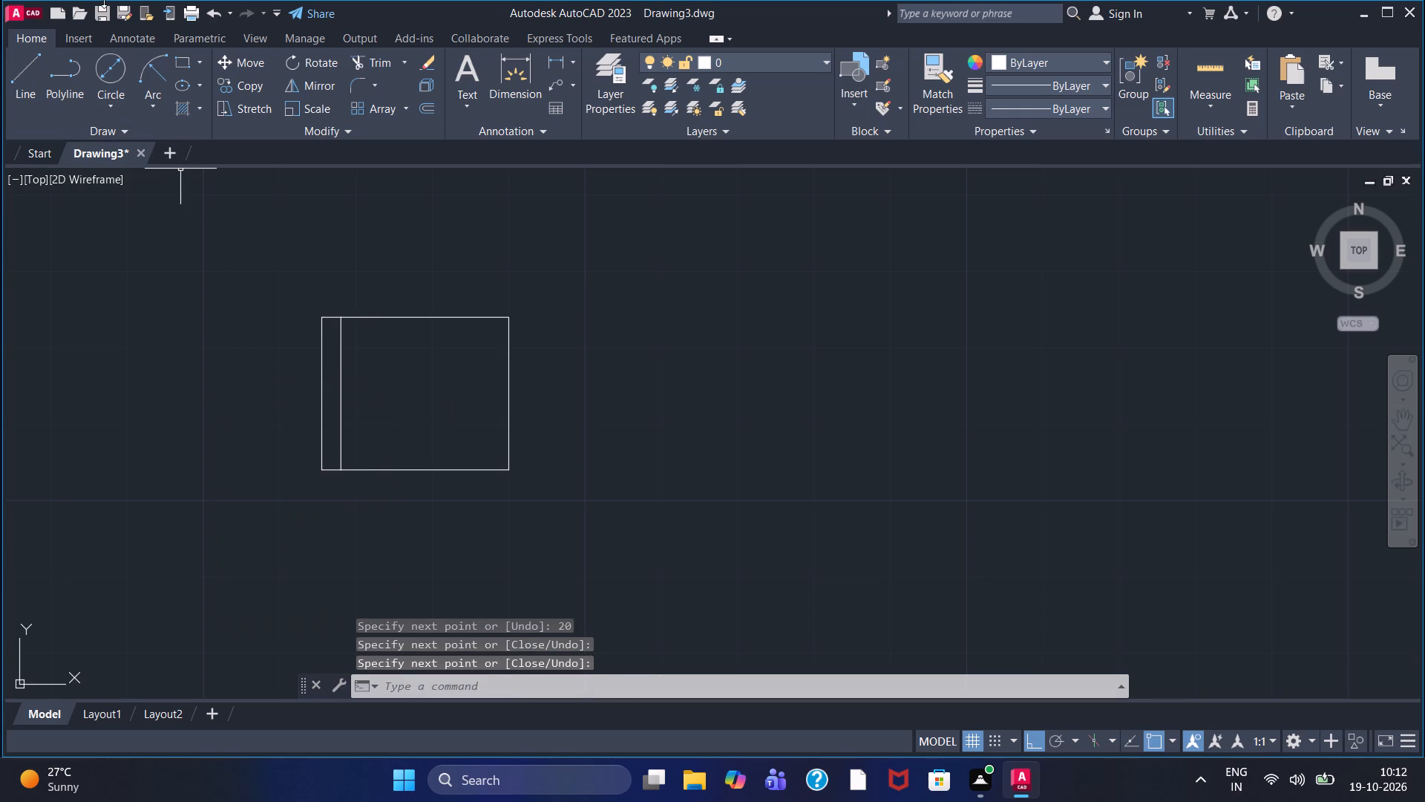
Chamfer the strip's upper left corner with a length of 1.5 and an angle of 45 degrees.
{"action": "left_click", "coordinate": [370, 87]}
{"action": "left_click", "coordinate": [375, 152]}
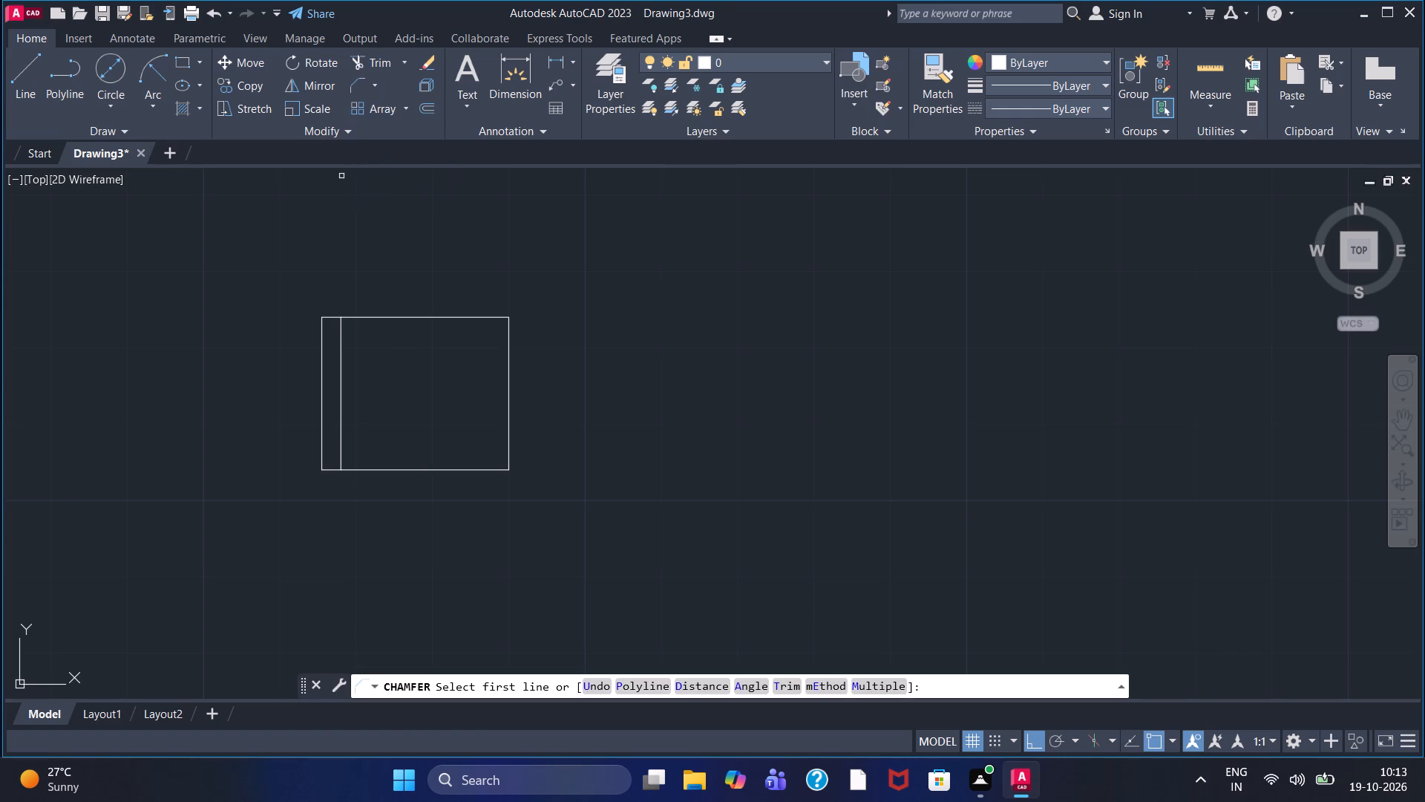
{"action": "left_click", "coordinate": [753, 683]}
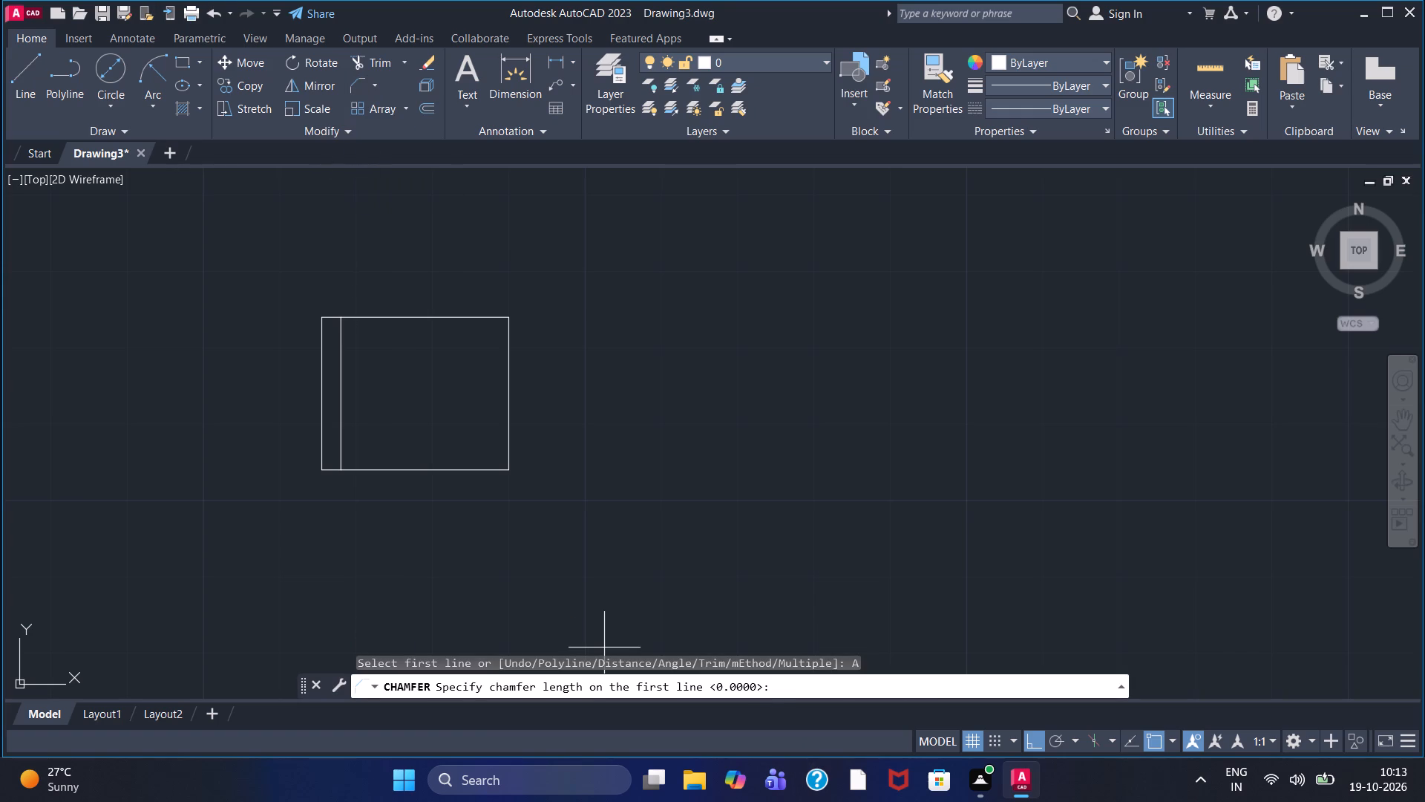
{"action": "type", "text": "1.5"}
{"action": "key", "text": "Return"}
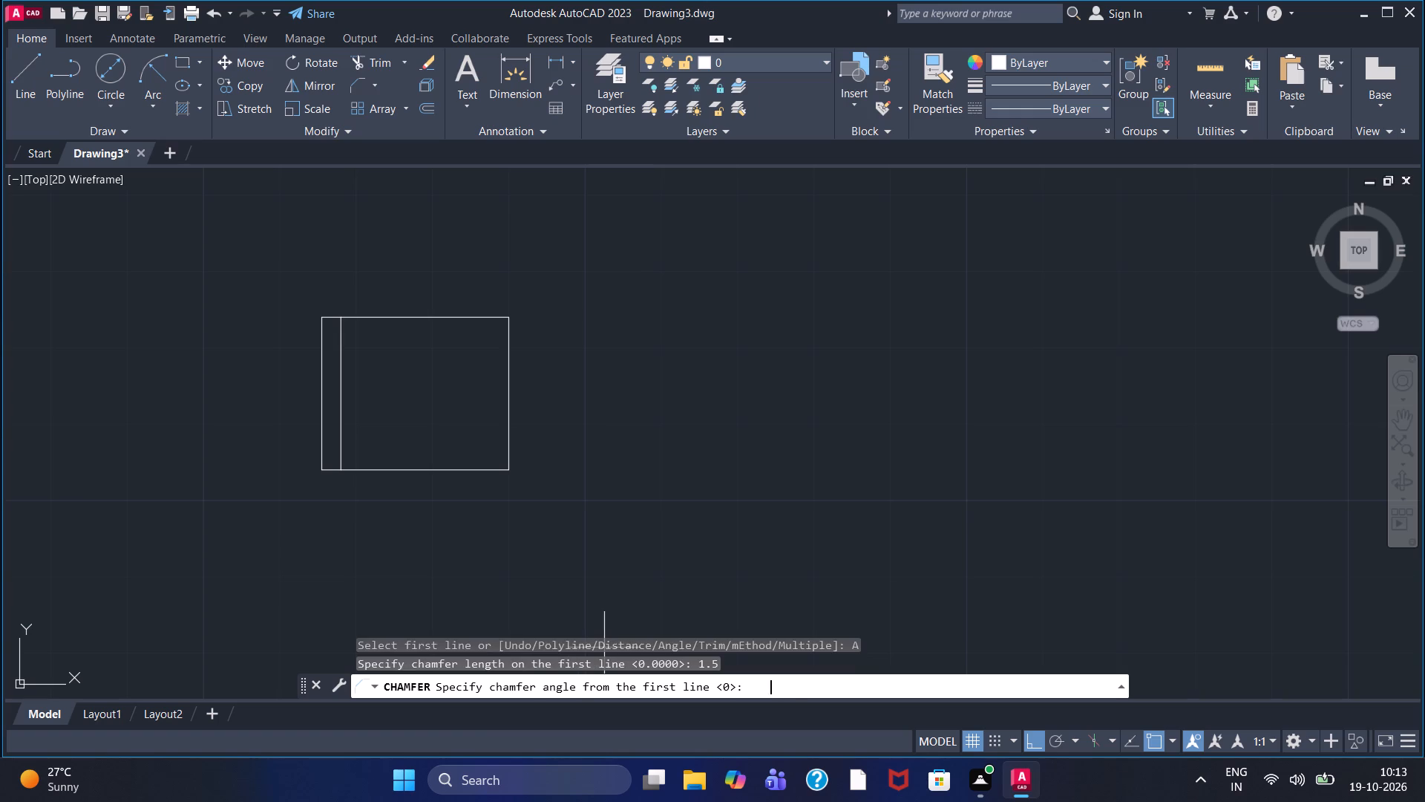
{"action": "type", "text": "45"}
{"action": "key", "text": "Return"}
{"action": "scroll", "coordinate": [334, 310], "scroll_direction": "up", "scroll_amount": 2}
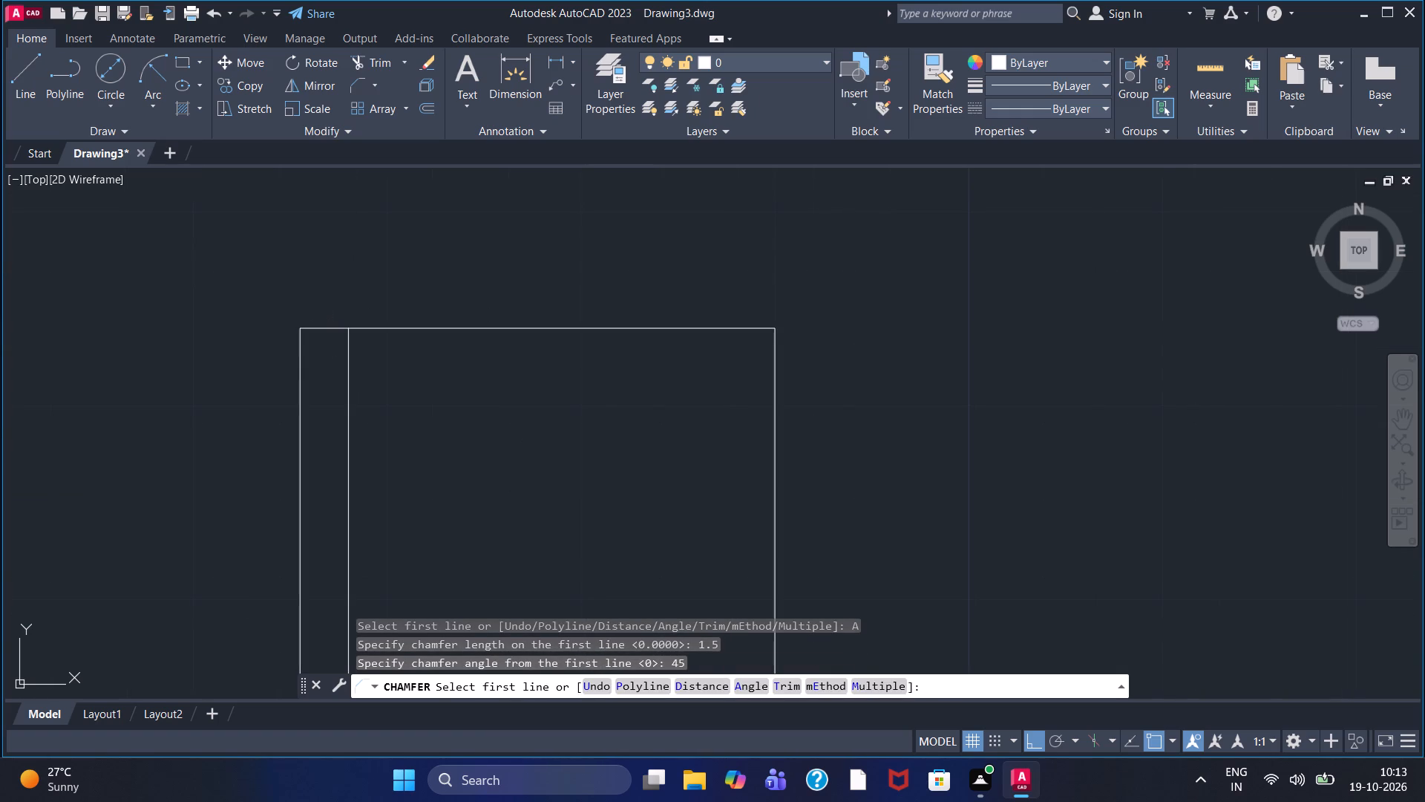
{"action": "left_click", "coordinate": [330, 327]}
{"action": "left_click", "coordinate": [301, 372]}
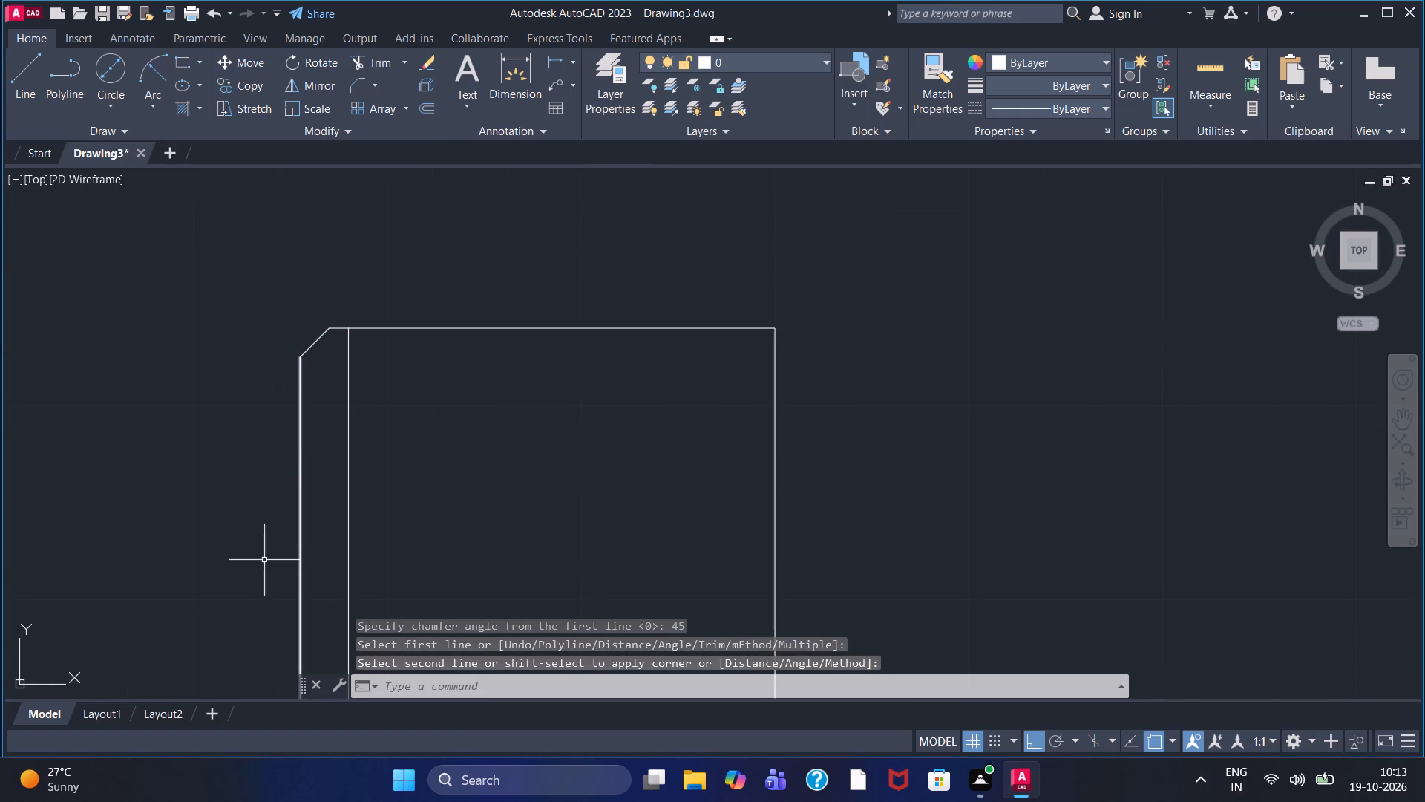
Chamfer the strip's lower left corner with the same 1.5 by 45-degree settings.
{"action": "middle_click_drag", "start_coordinate": [237, 541], "coordinate": [313, 353]}
{"action": "right_click", "coordinate": [379, 508]}
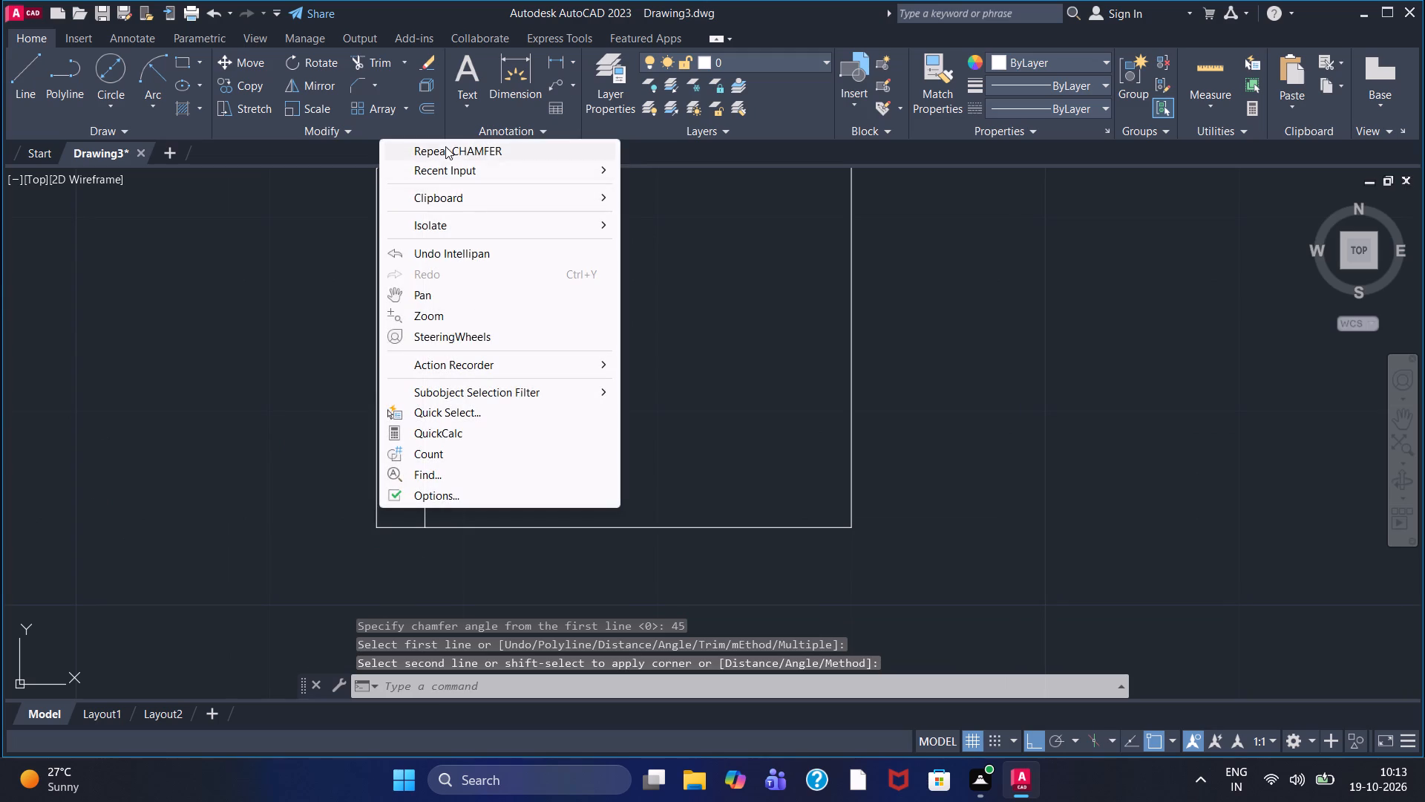
{"action": "left_click", "coordinate": [445, 146]}
{"action": "left_click", "coordinate": [407, 527]}
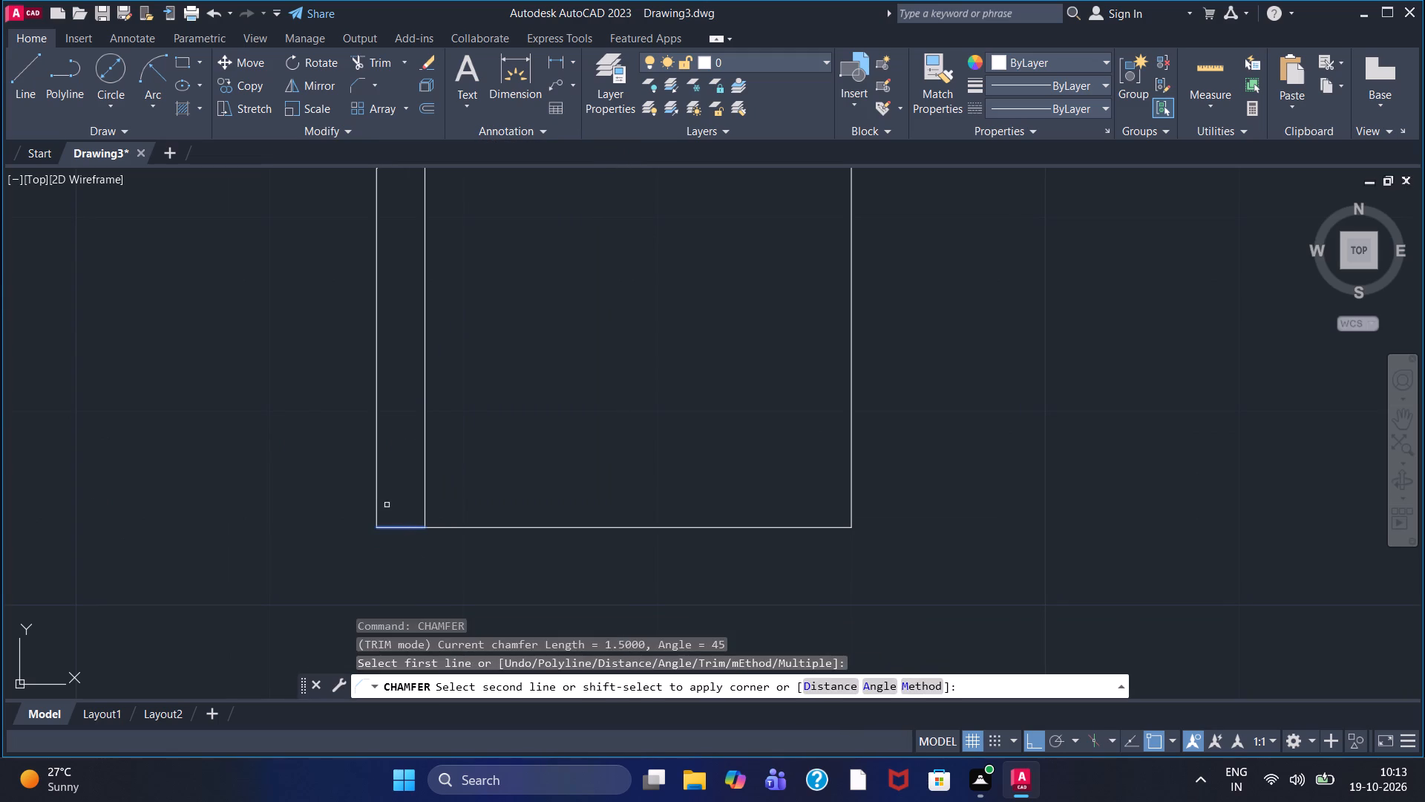
{"action": "left_click", "coordinate": [375, 494]}
Draw a vertical ACAD_ISO02W100 linetype line from the midpoint of the rectangle's top edge to the midpoint of its bottom edge.
{"action": "scroll", "coordinate": [615, 365], "scroll_direction": "down", "scroll_amount": 1}
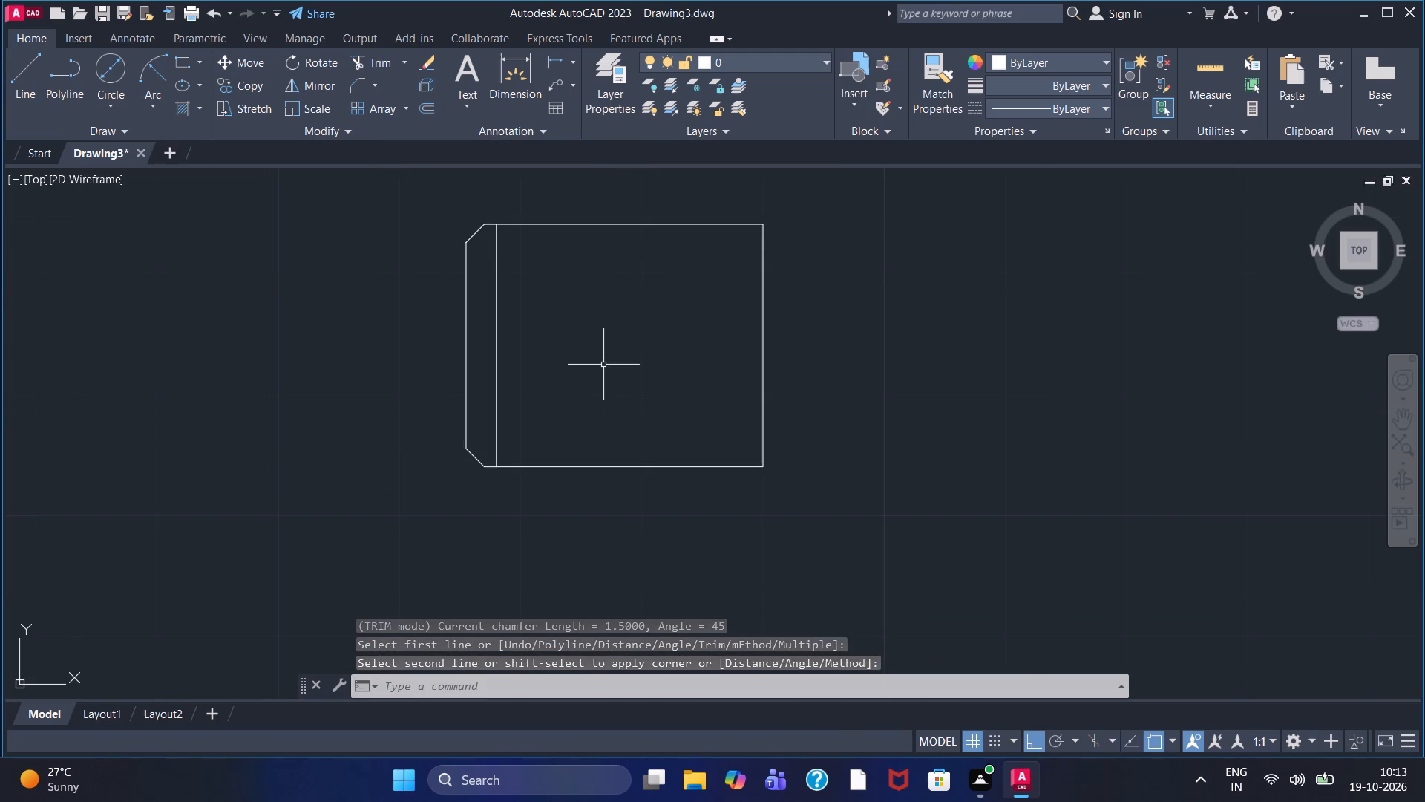
{"action": "left_click", "coordinate": [1026, 106]}
{"action": "left_click", "coordinate": [1040, 174]}
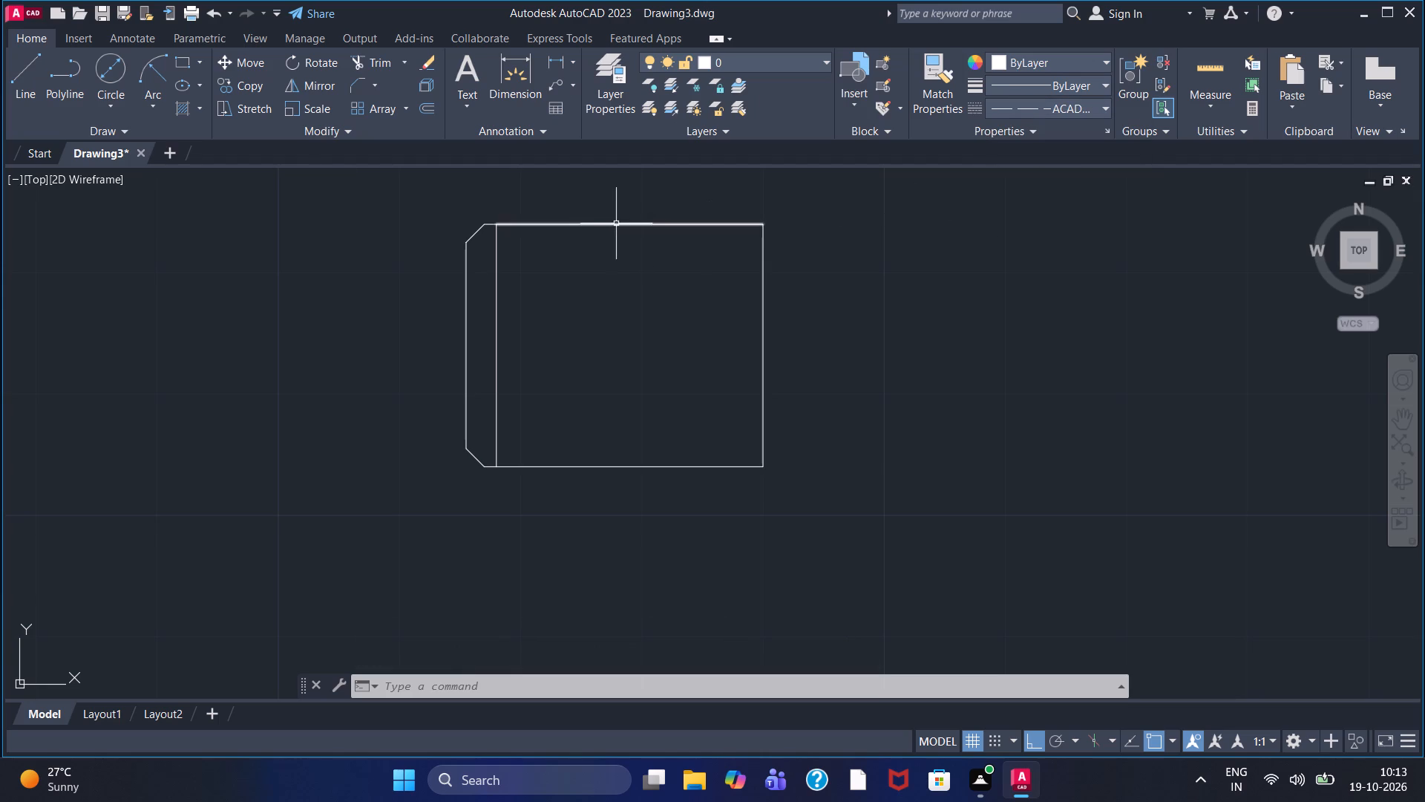
{"action": "left_click", "coordinate": [27, 74]}
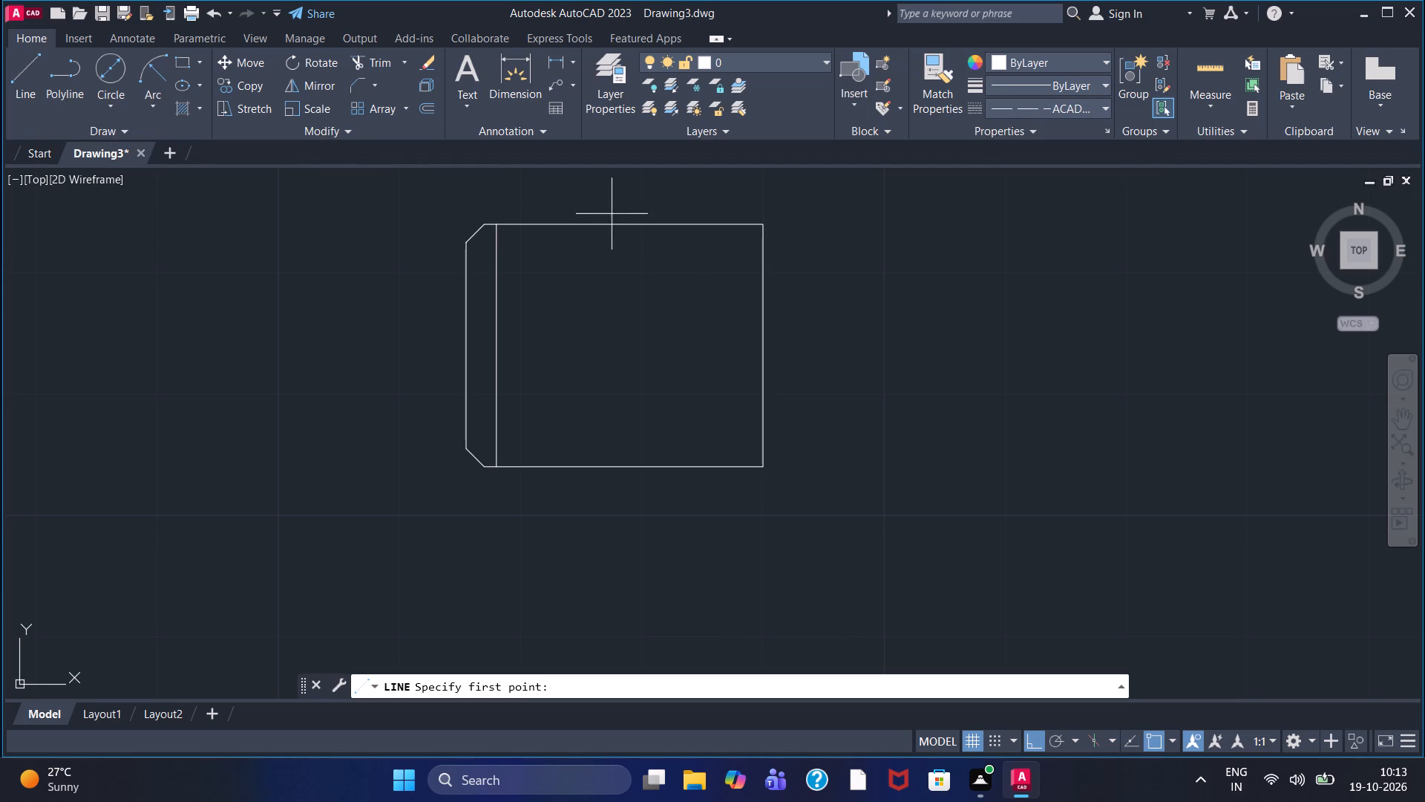
{"action": "left_click", "coordinate": [634, 224]}
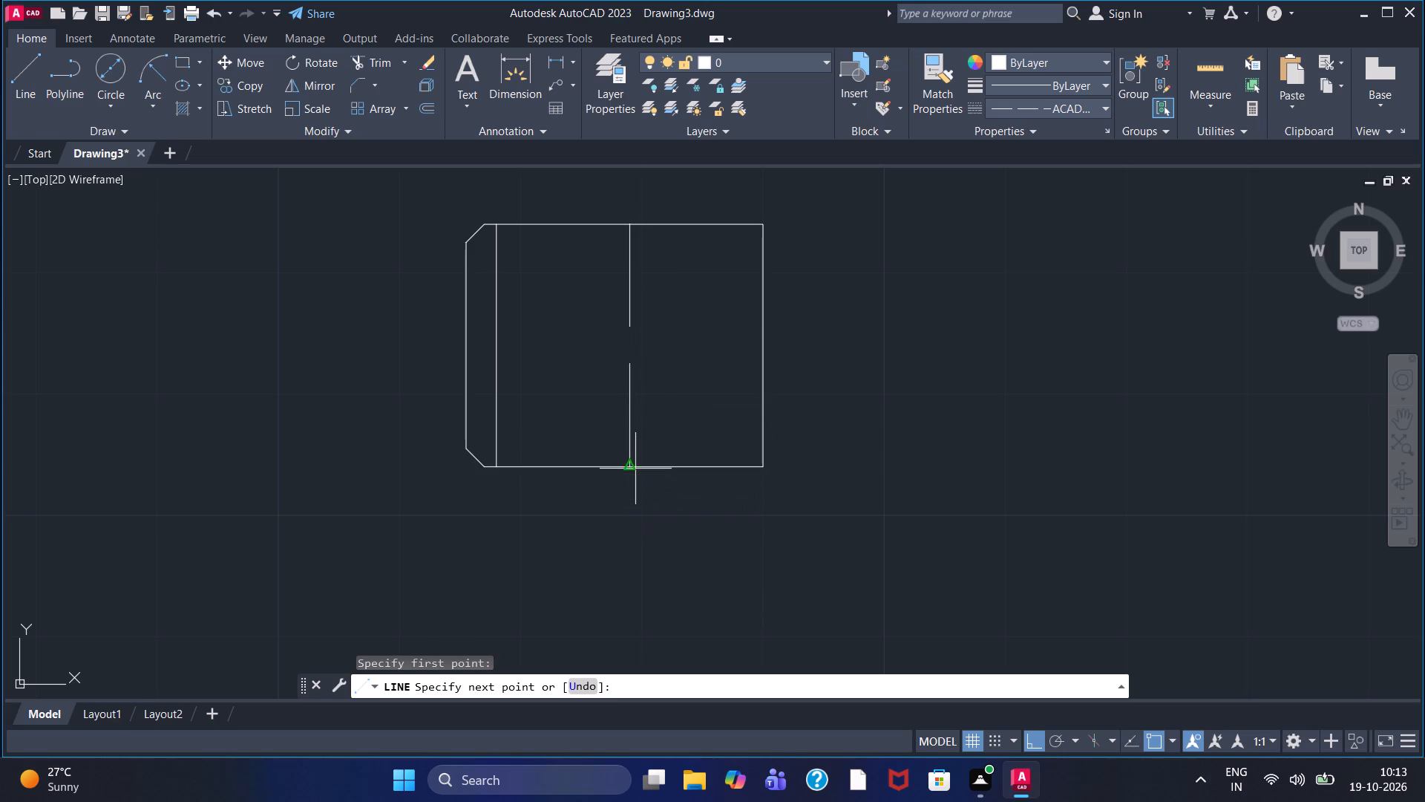
{"action": "left_click", "coordinate": [635, 469]}
{"action": "right_click", "coordinate": [662, 392]}
{"action": "left_click", "coordinate": [678, 400]}
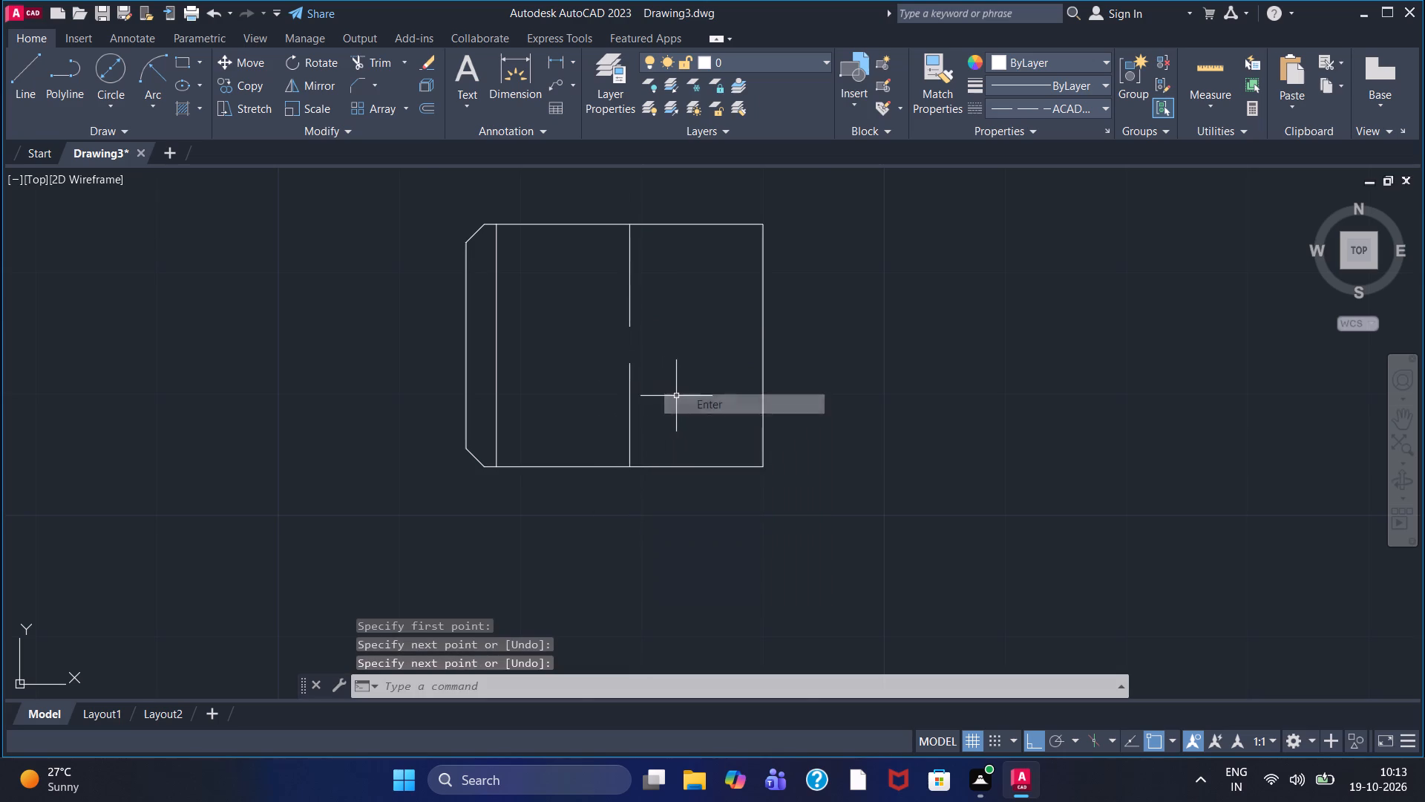
In Continuous linetype, draw lines from the dashed line's top end: 3 left, down past the bottom edge, 6 right, and up past the top edge.
{"action": "scroll", "coordinate": [676, 394], "scroll_direction": "down", "scroll_amount": 1}
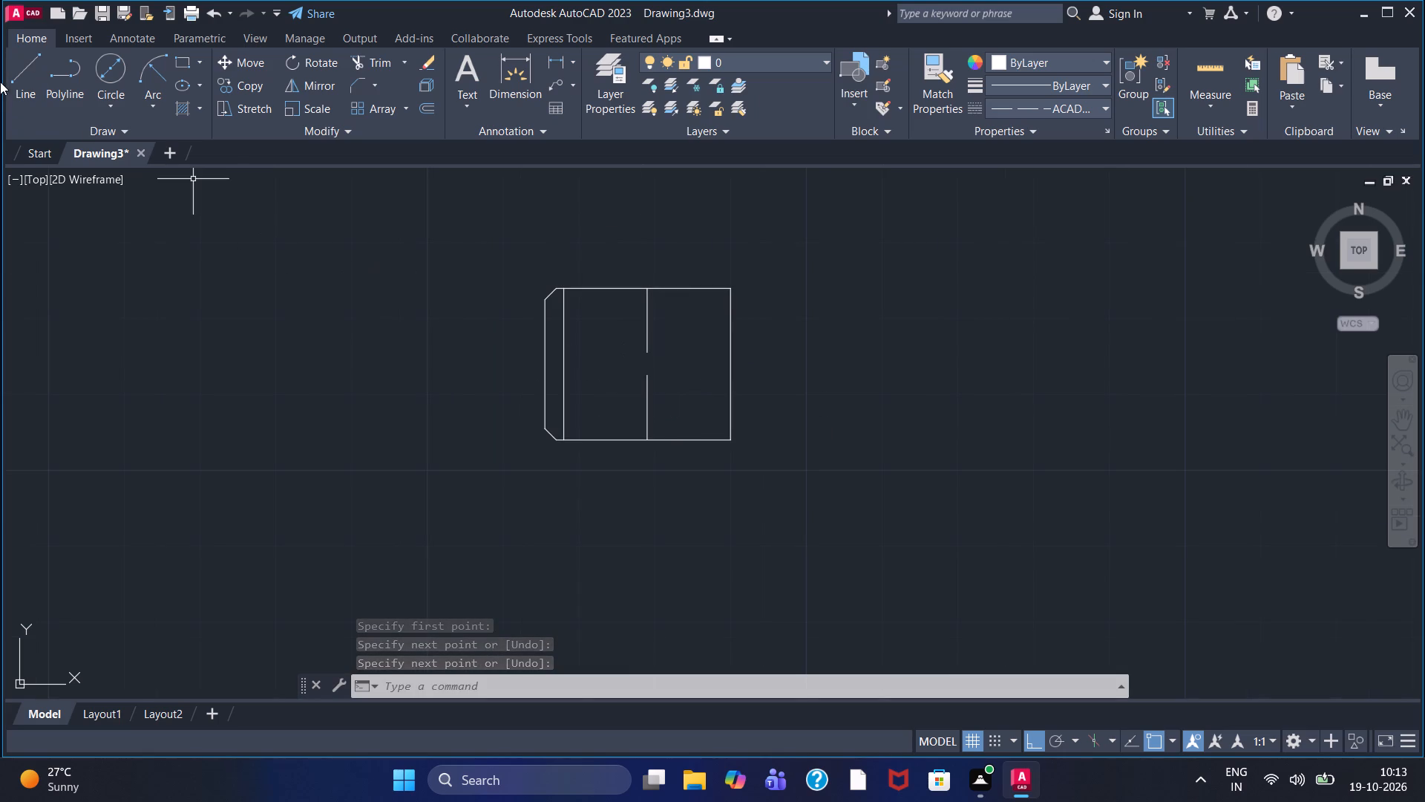
{"action": "left_click", "coordinate": [1025, 106]}
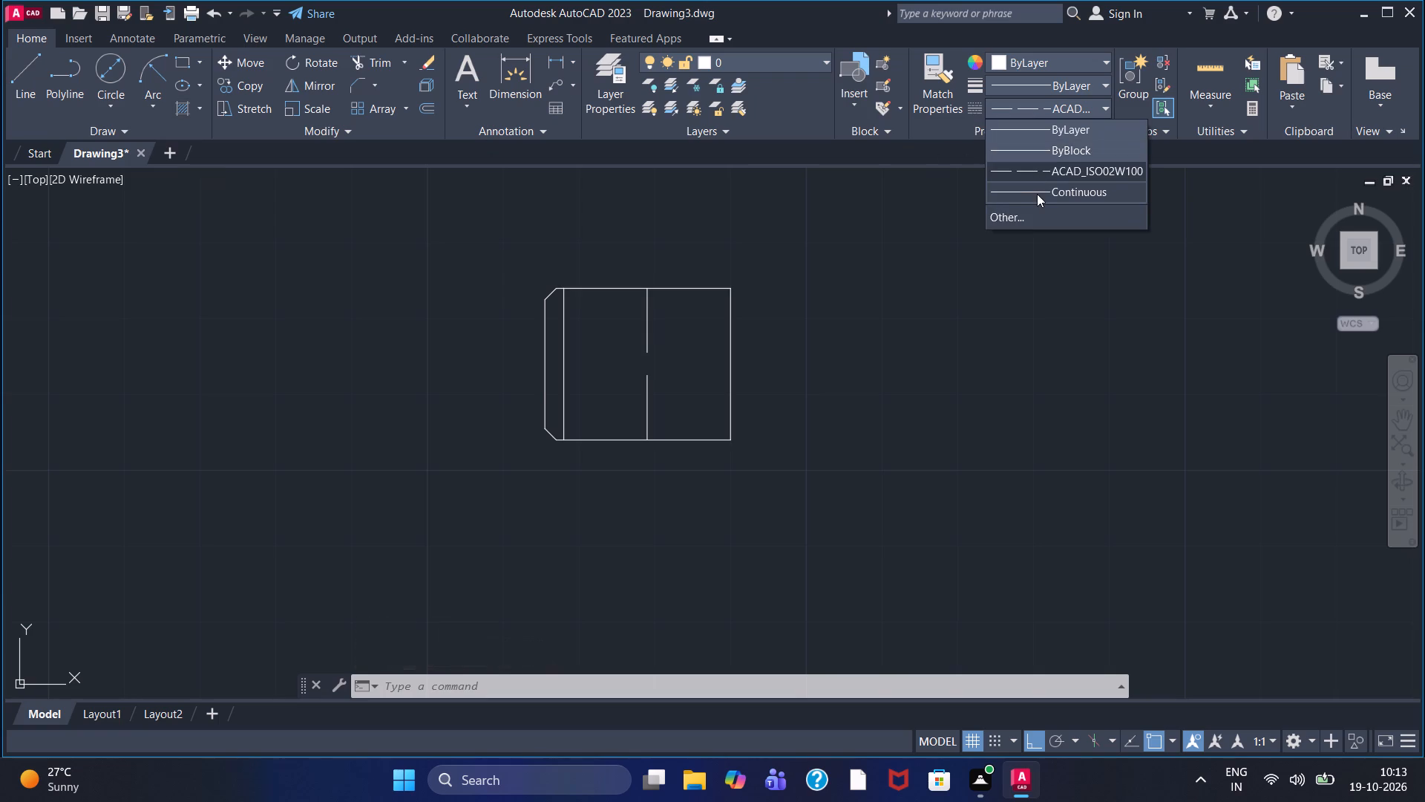
{"action": "left_click", "coordinate": [1038, 189]}
{"action": "left_click", "coordinate": [35, 88]}
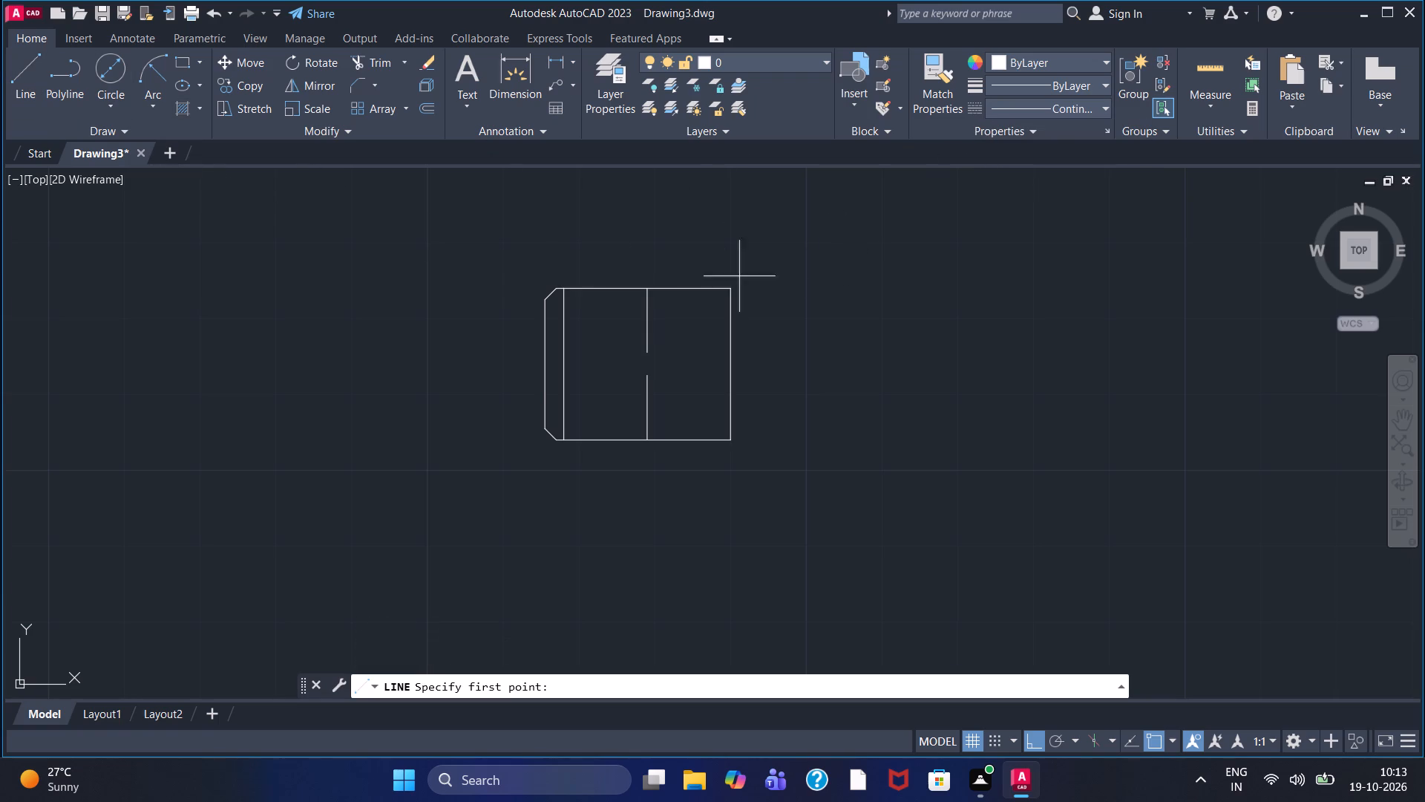
{"action": "left_click", "coordinate": [650, 290]}
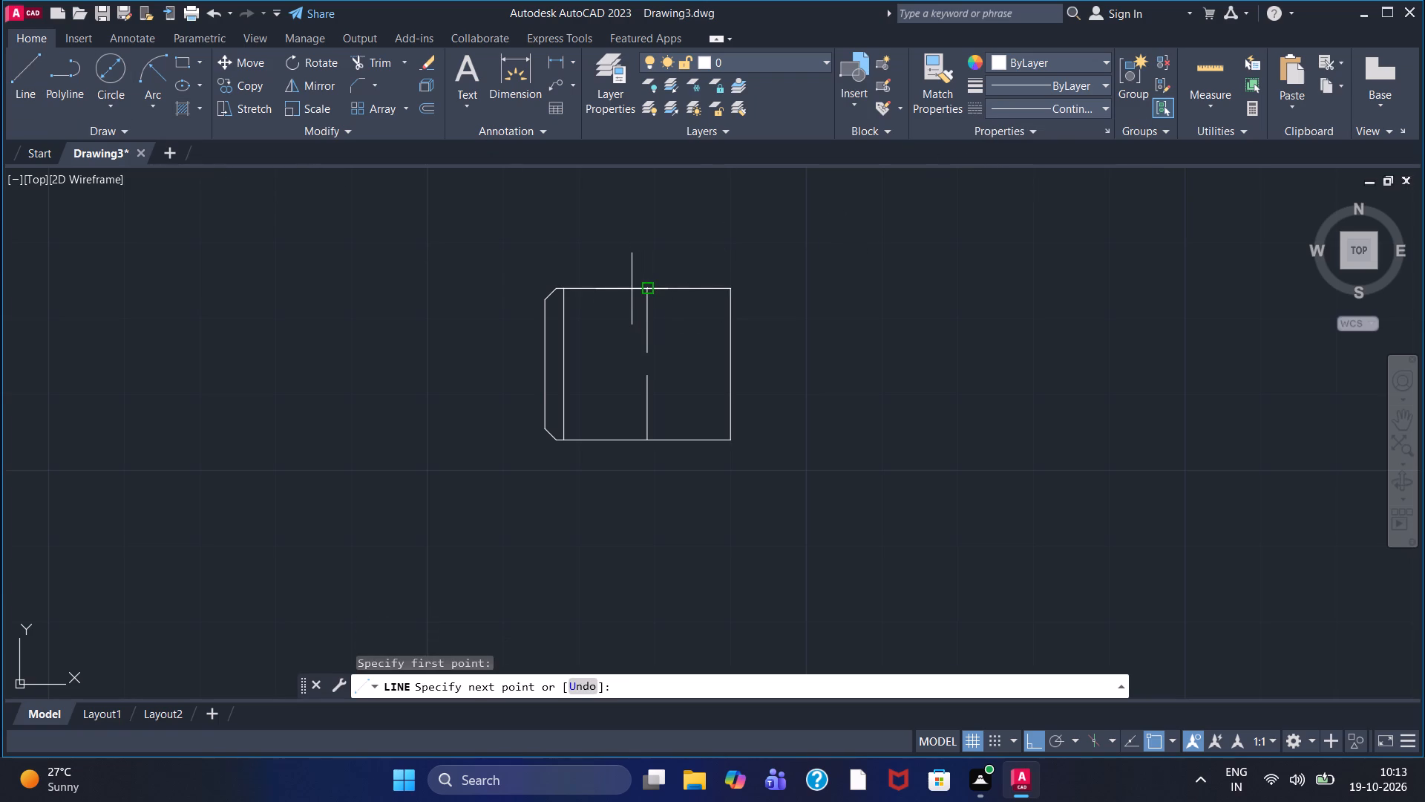
{"action": "key", "text": "3"}
{"action": "key", "text": "Return"}
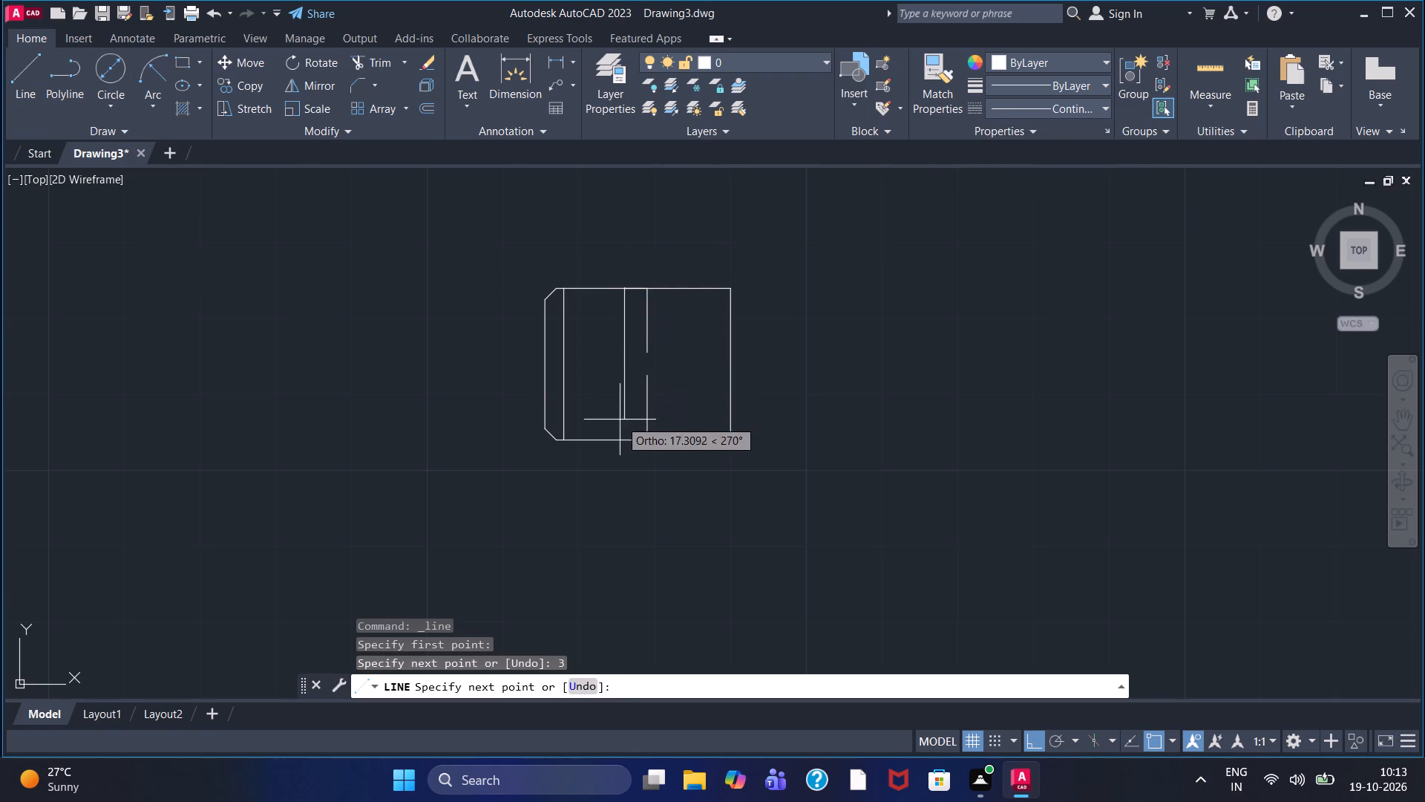
{"action": "left_click", "coordinate": [616, 464]}
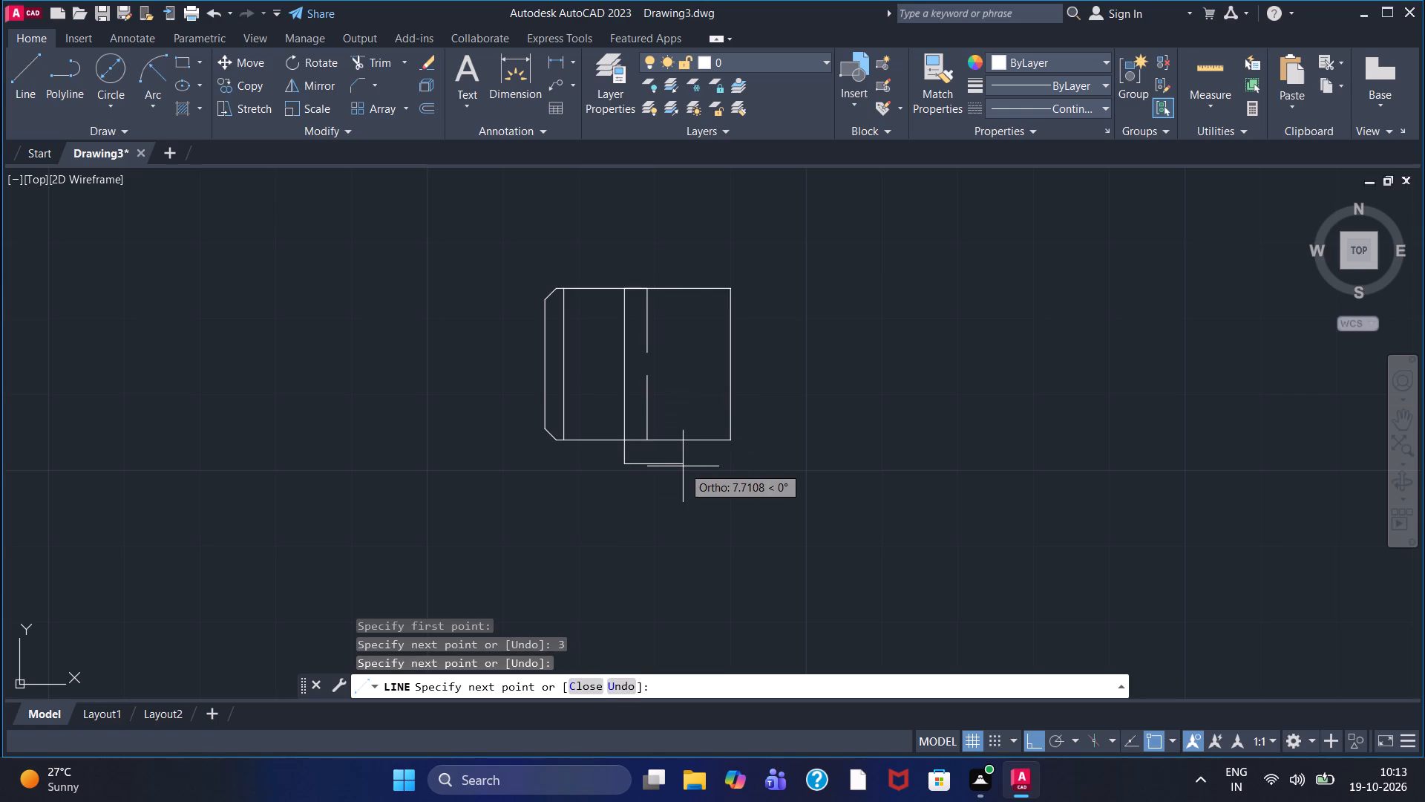
{"action": "key", "text": "6"}
{"action": "key", "text": "Return"}
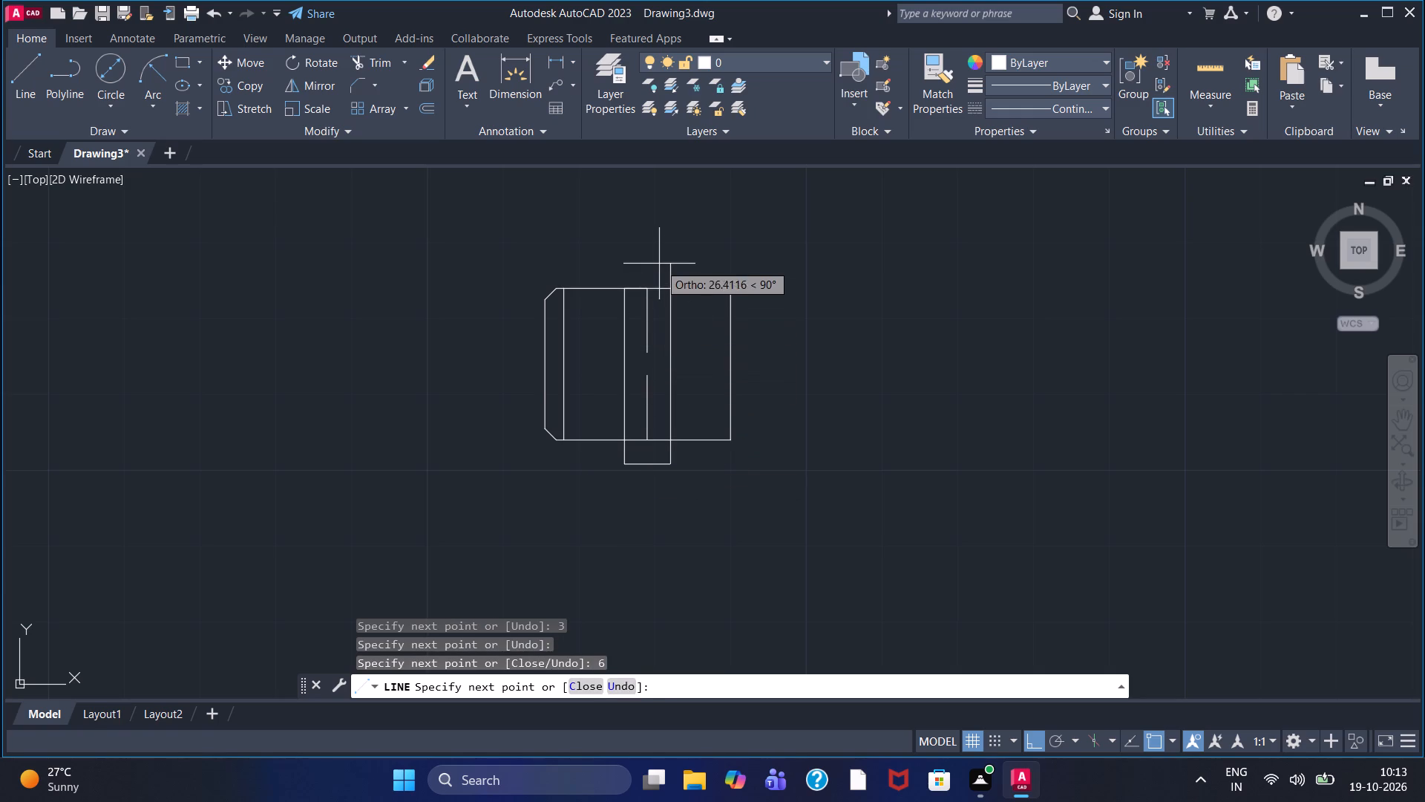
{"action": "double_click", "coordinate": [659, 262]}
{"action": "right_click", "coordinate": [659, 261]}
{"action": "left_click", "coordinate": [672, 267]}
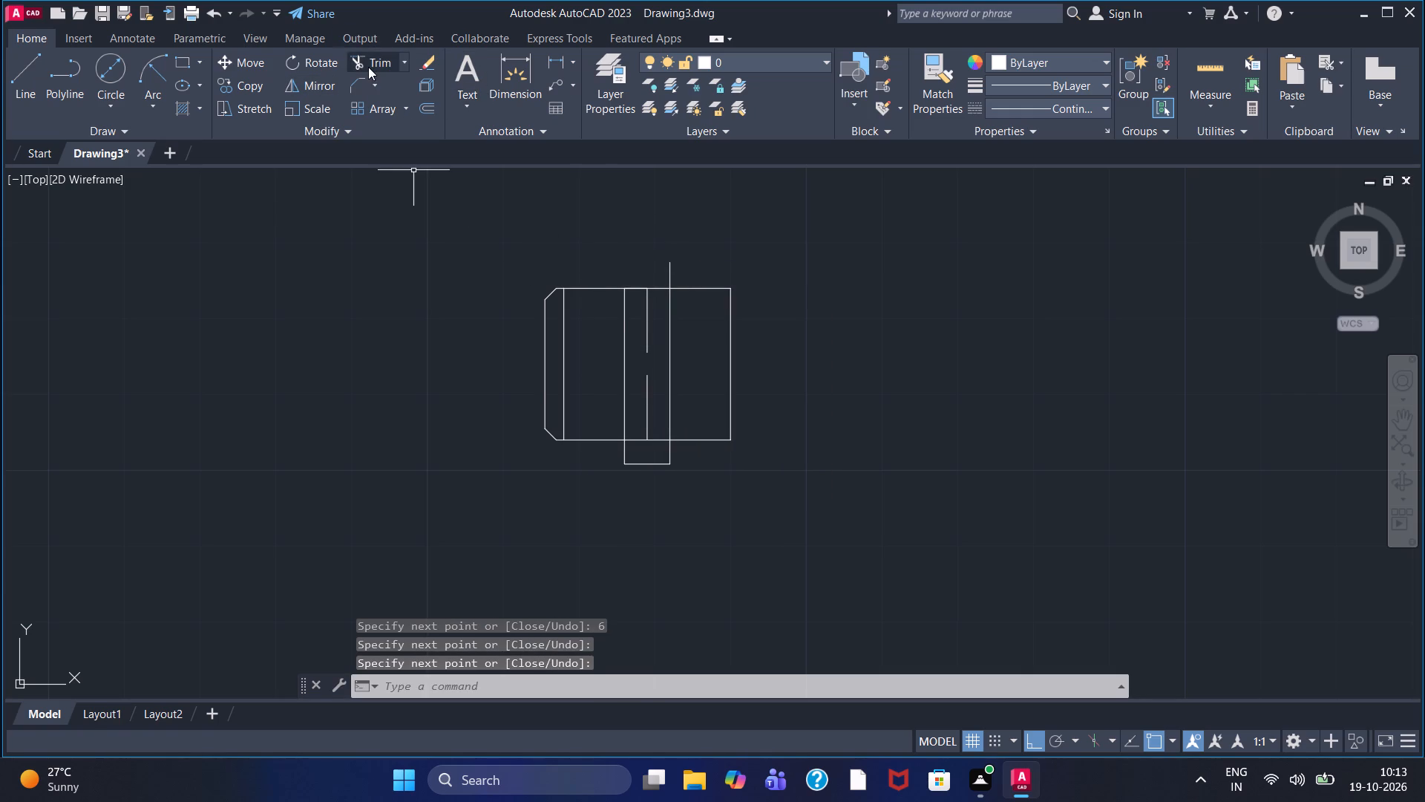
Trim the new lines where they project above and below the rectangle, leaving two vertical lines inside it.
{"action": "left_click", "coordinate": [368, 67]}
{"action": "left_click", "coordinate": [669, 264]}
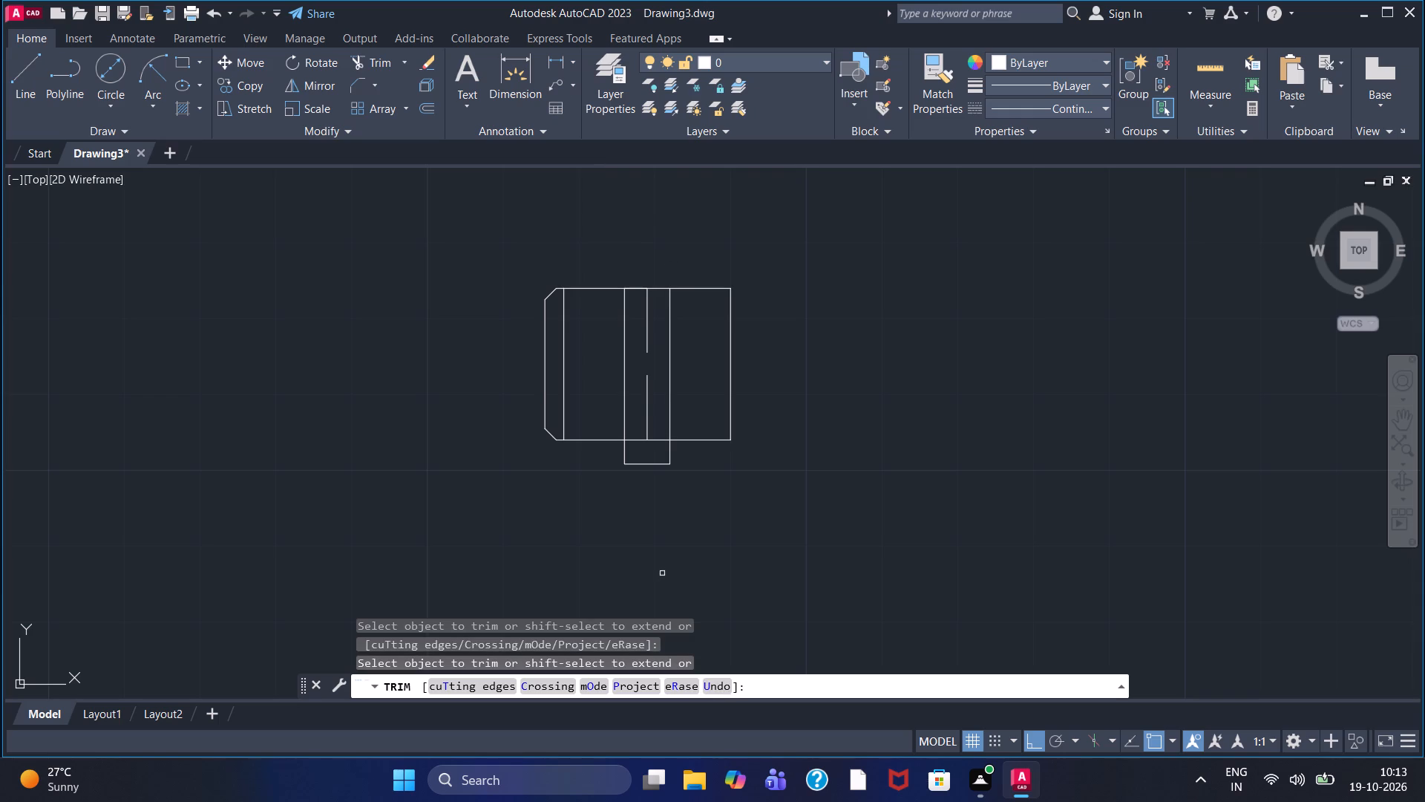
{"action": "scroll", "coordinate": [630, 461], "scroll_direction": "up", "scroll_amount": 2}
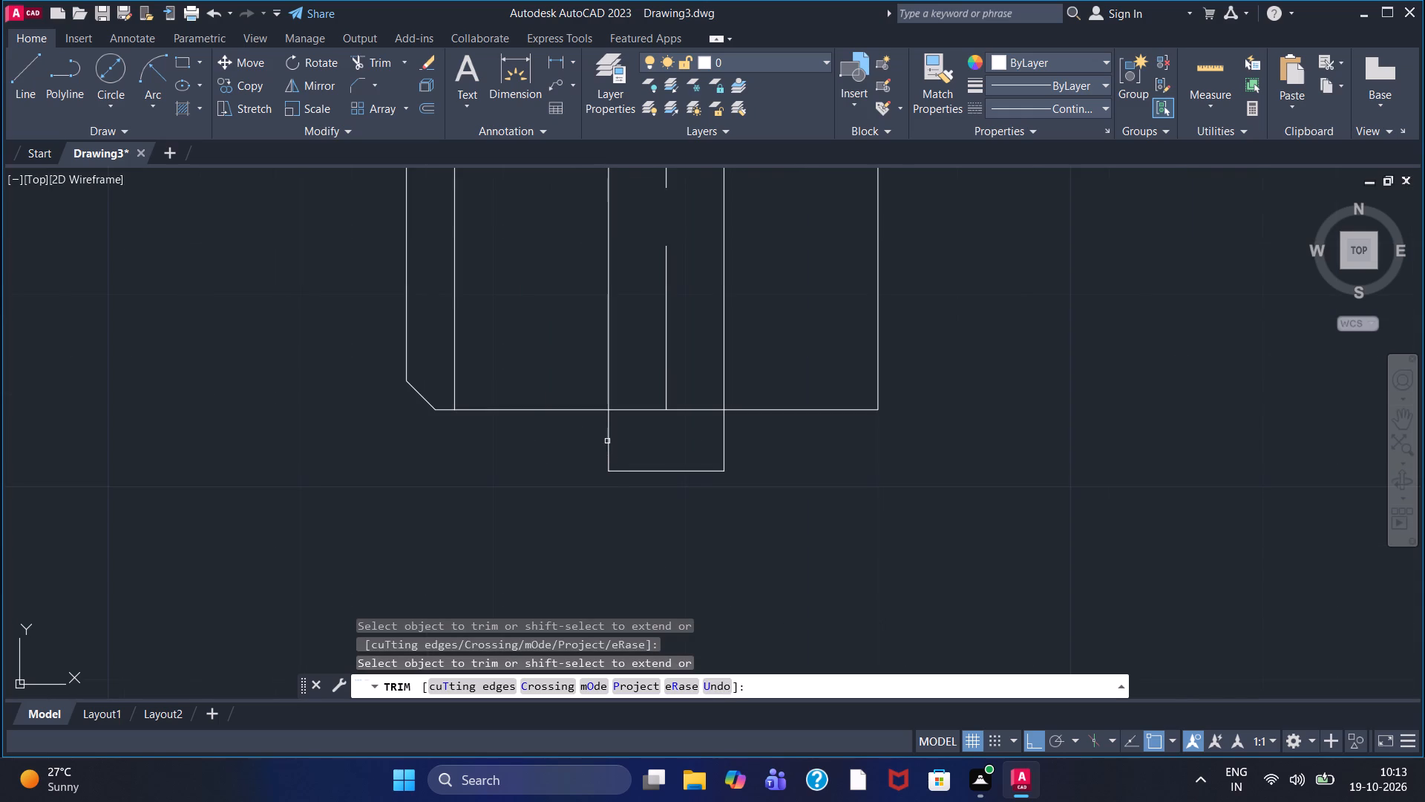
{"action": "left_click", "coordinate": [607, 440]}
{"action": "left_click", "coordinate": [626, 471]}
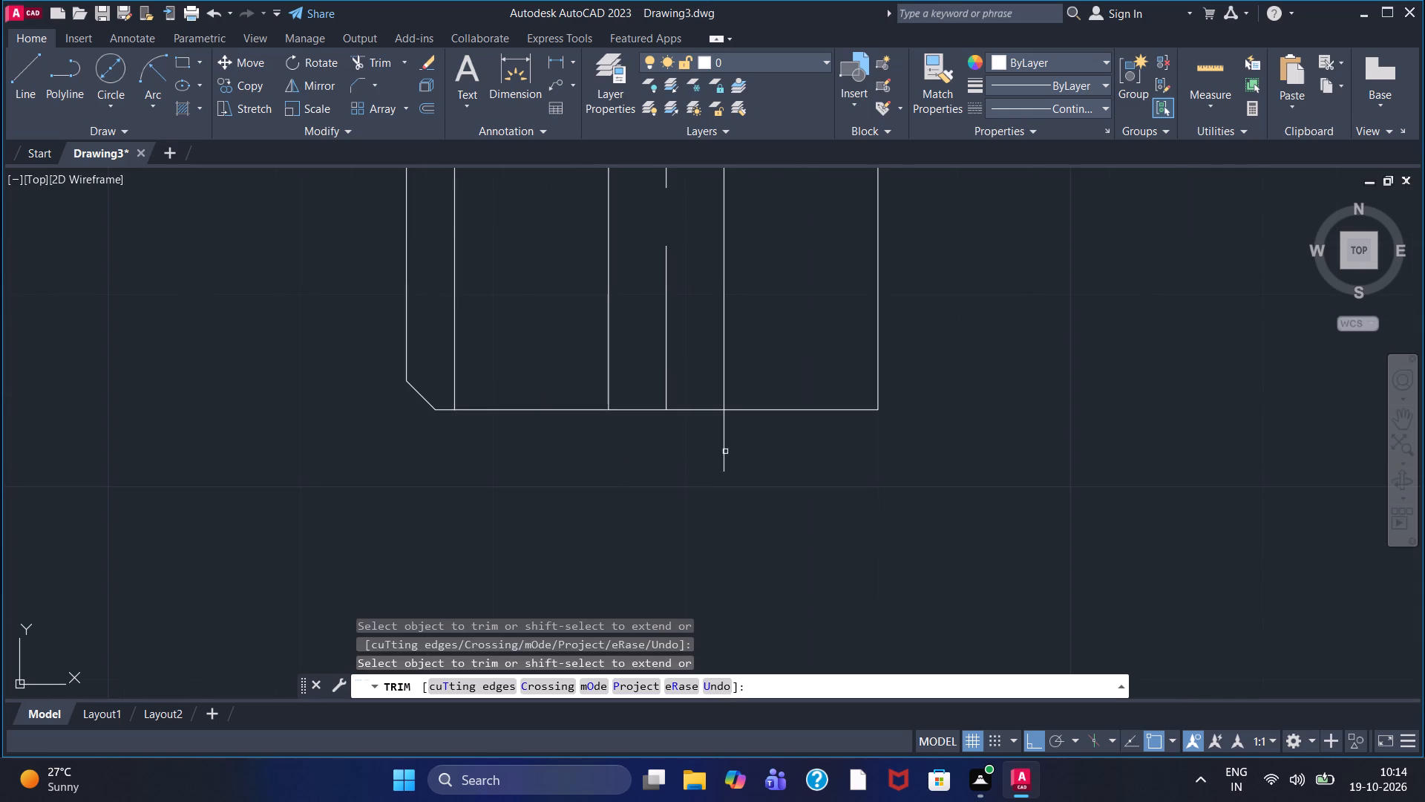
{"action": "left_click", "coordinate": [725, 451]}
With Ortho off, draw a 22-long line to the right along the rectangle's top edge, starting at the top of the left inner vertical line.
{"action": "scroll", "coordinate": [717, 450], "scroll_direction": "down", "scroll_amount": 2}
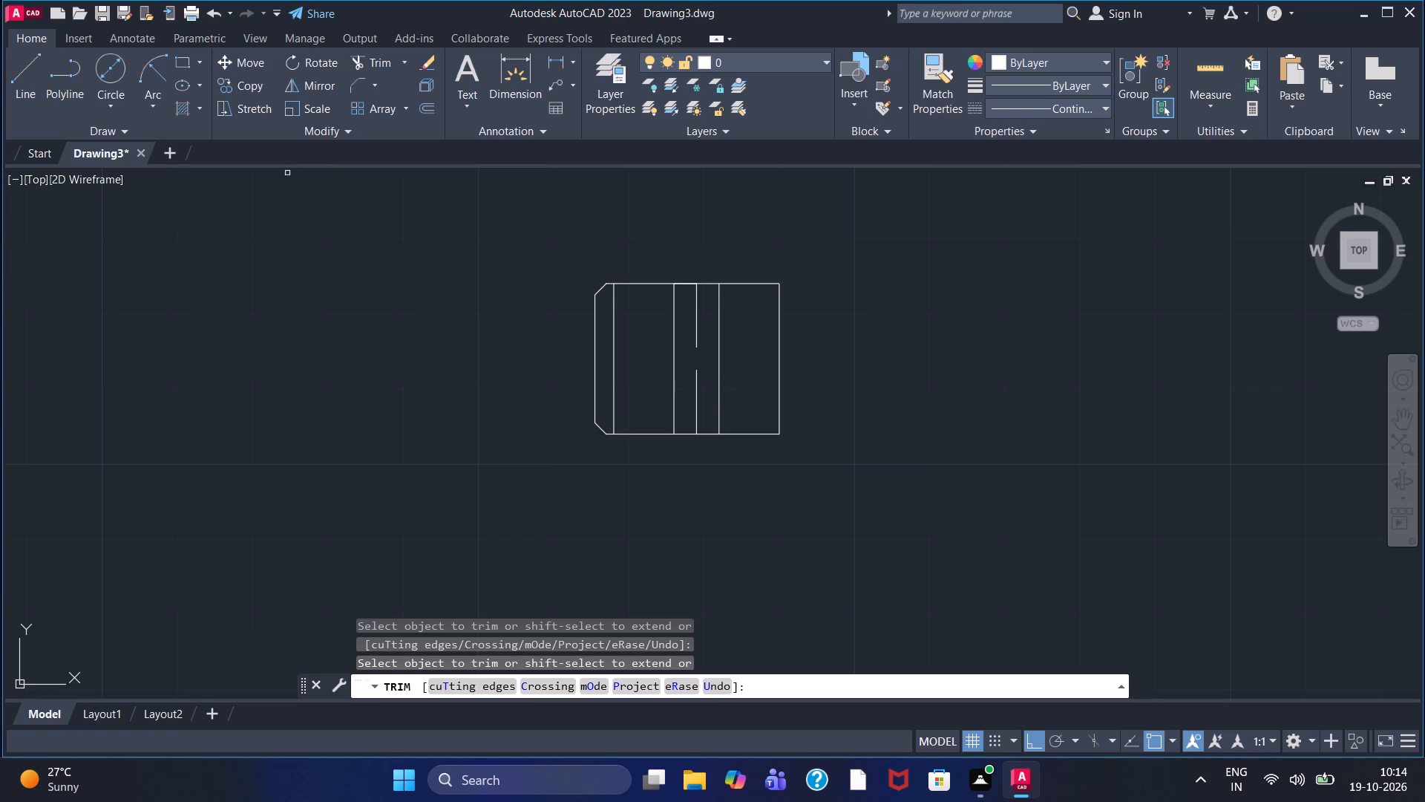
{"action": "left_click", "coordinate": [16, 79]}
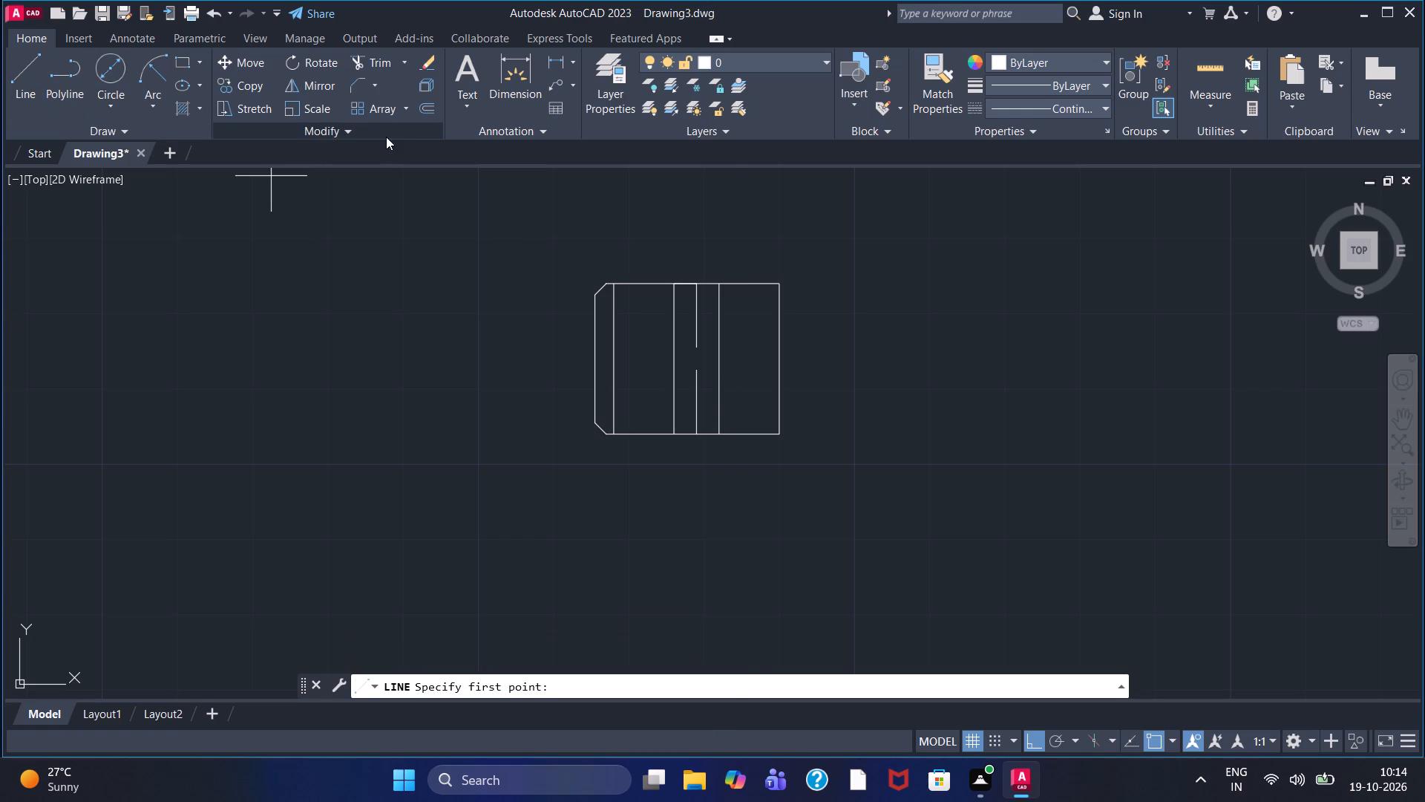
{"action": "key", "text": "F8"}
{"action": "left_click", "coordinate": [673, 285]}
{"action": "scroll", "coordinate": [651, 282], "scroll_direction": "up", "scroll_amount": 1}
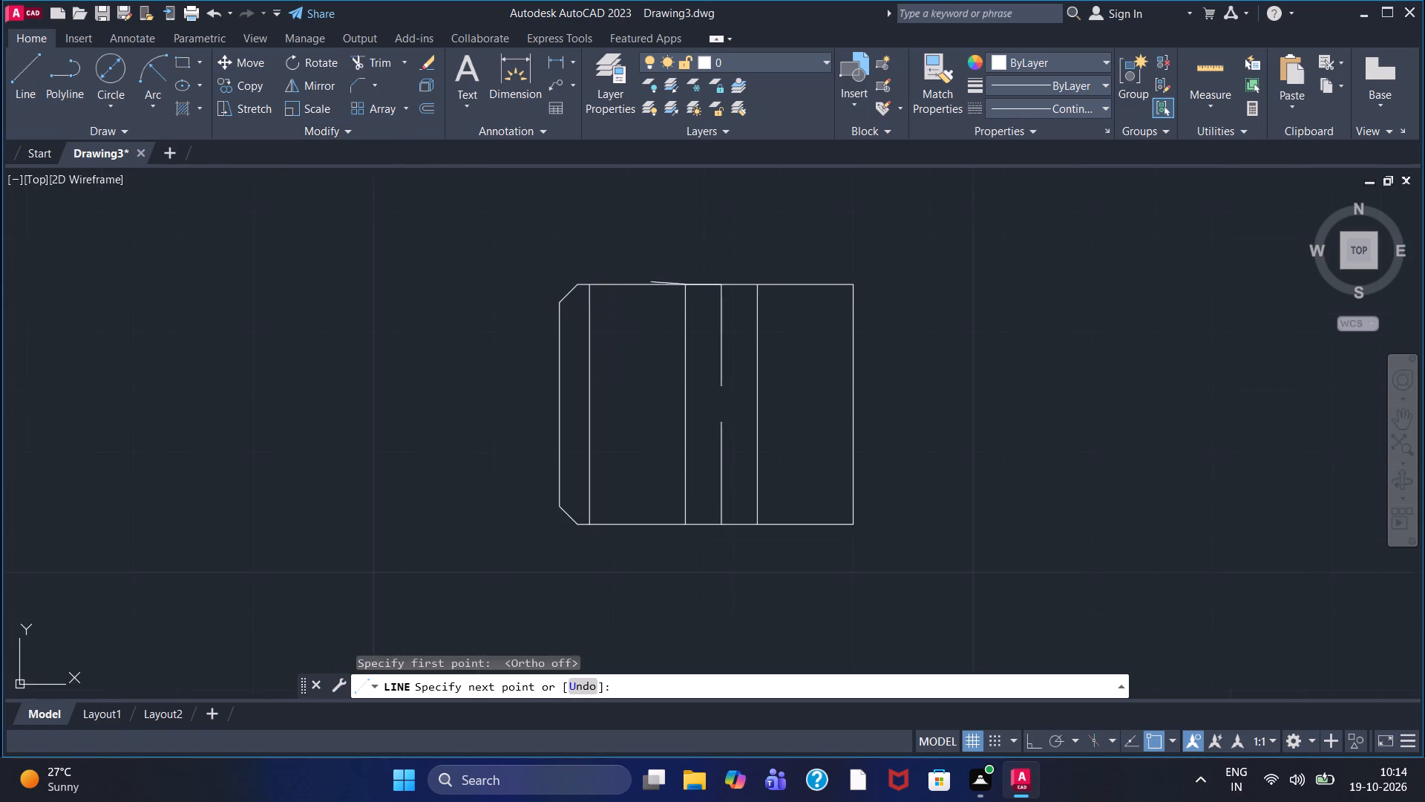
{"action": "scroll", "coordinate": [651, 282], "scroll_direction": "up", "scroll_amount": 3}
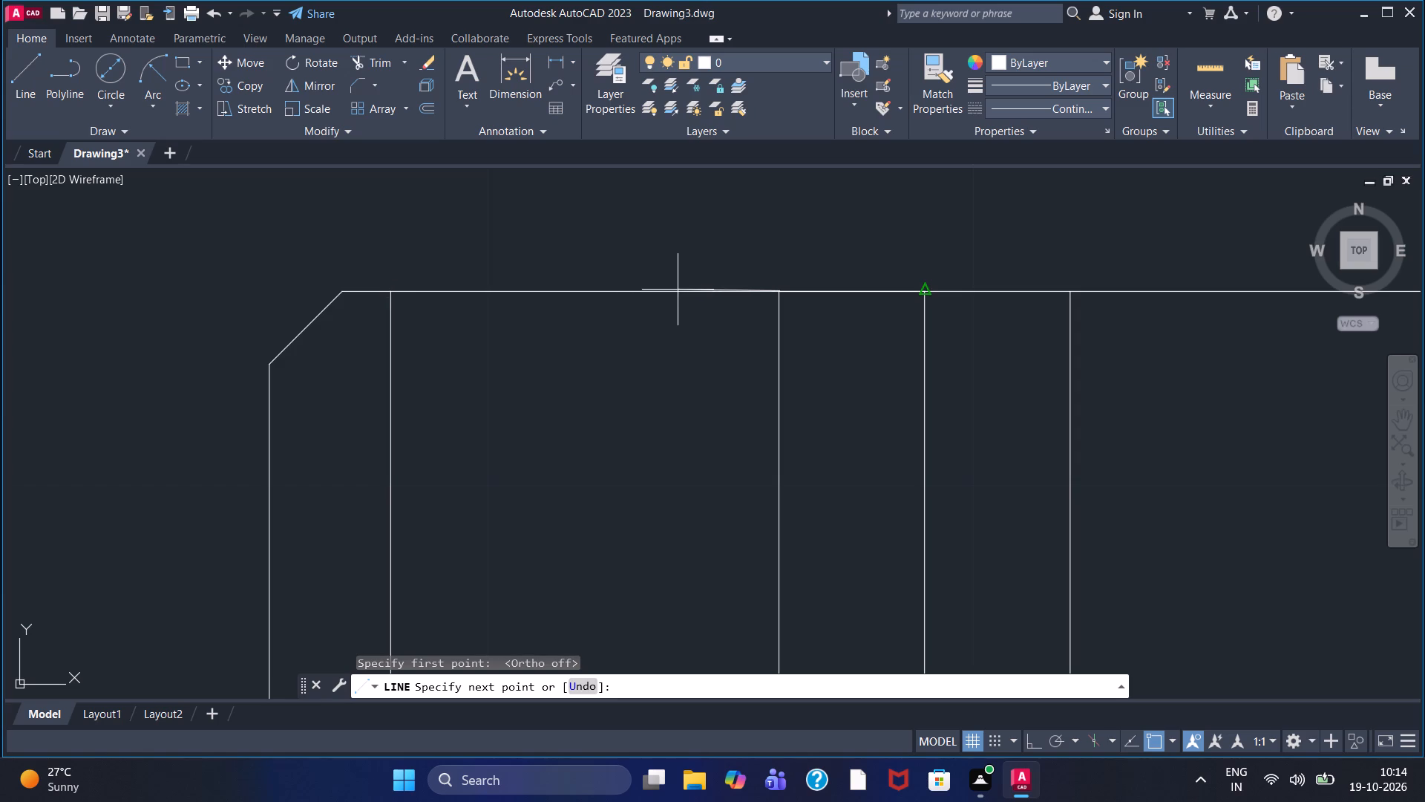
{"action": "key", "text": "2"}
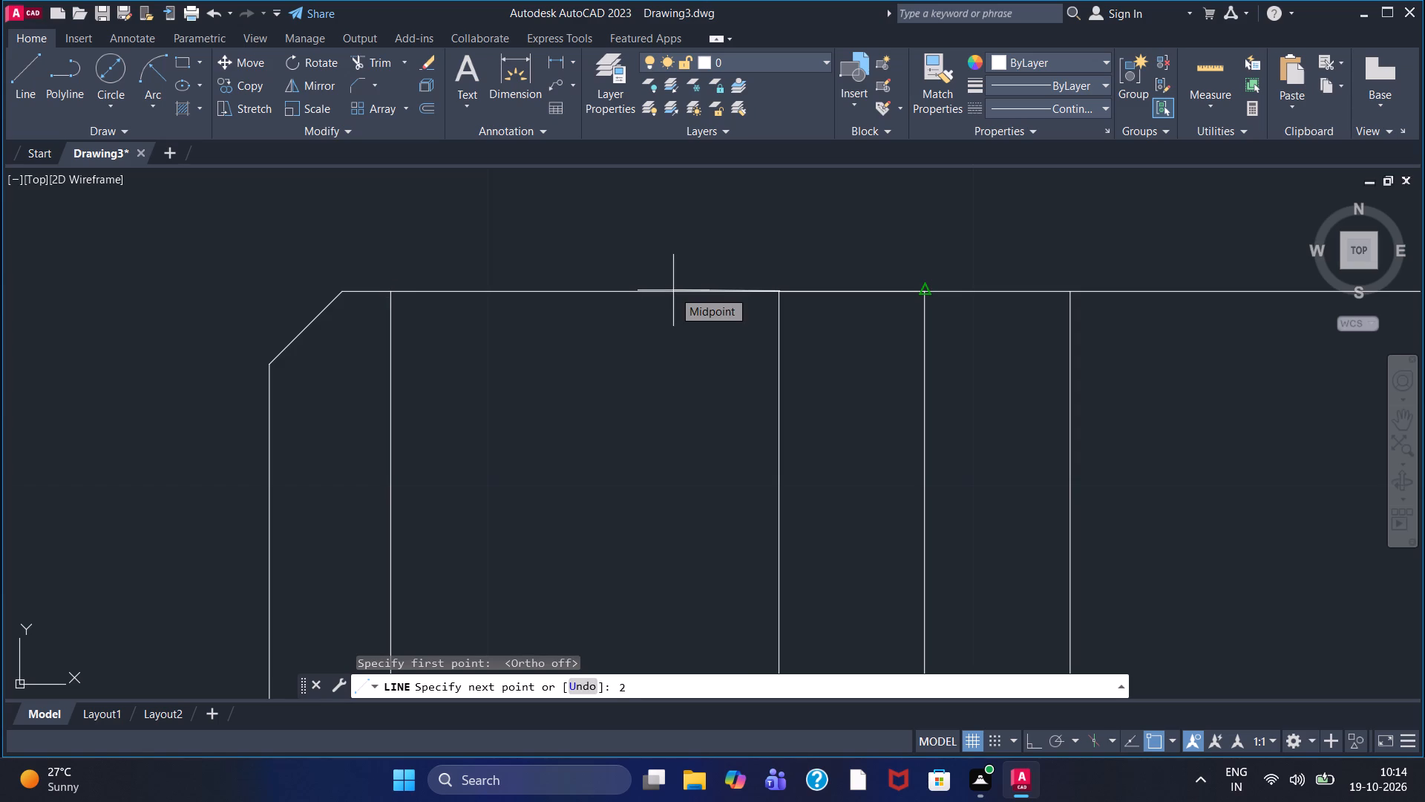
{"action": "key", "text": "2"}
{"action": "key", "text": "Return"}
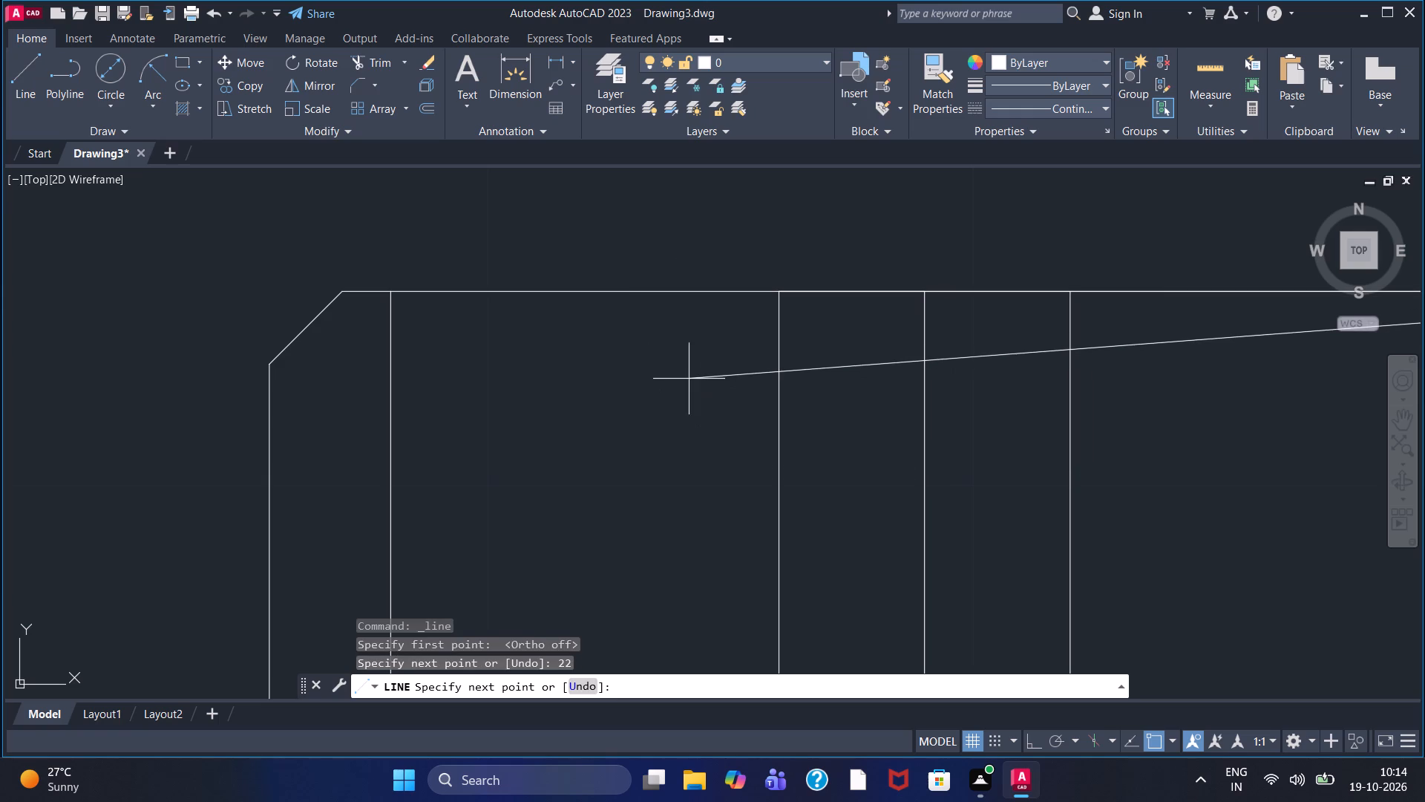
{"action": "key", "text": "Escape"}
Trim the 22-long line where it projects past the rectangle's right edge, and trim its overlapping segments along the top edge.
{"action": "scroll", "coordinate": [689, 372], "scroll_direction": "down", "scroll_amount": 2}
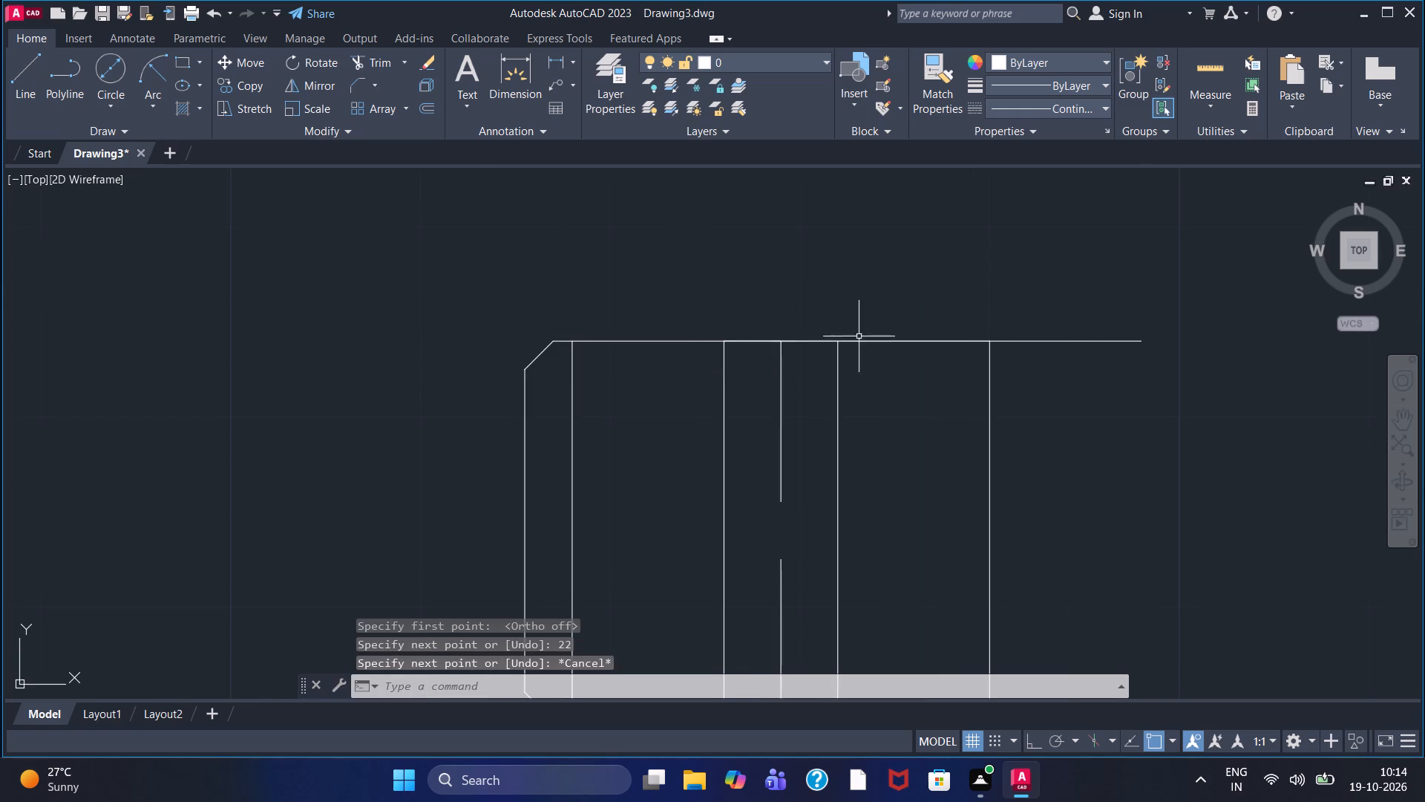
{"action": "left_click", "coordinate": [1026, 340]}
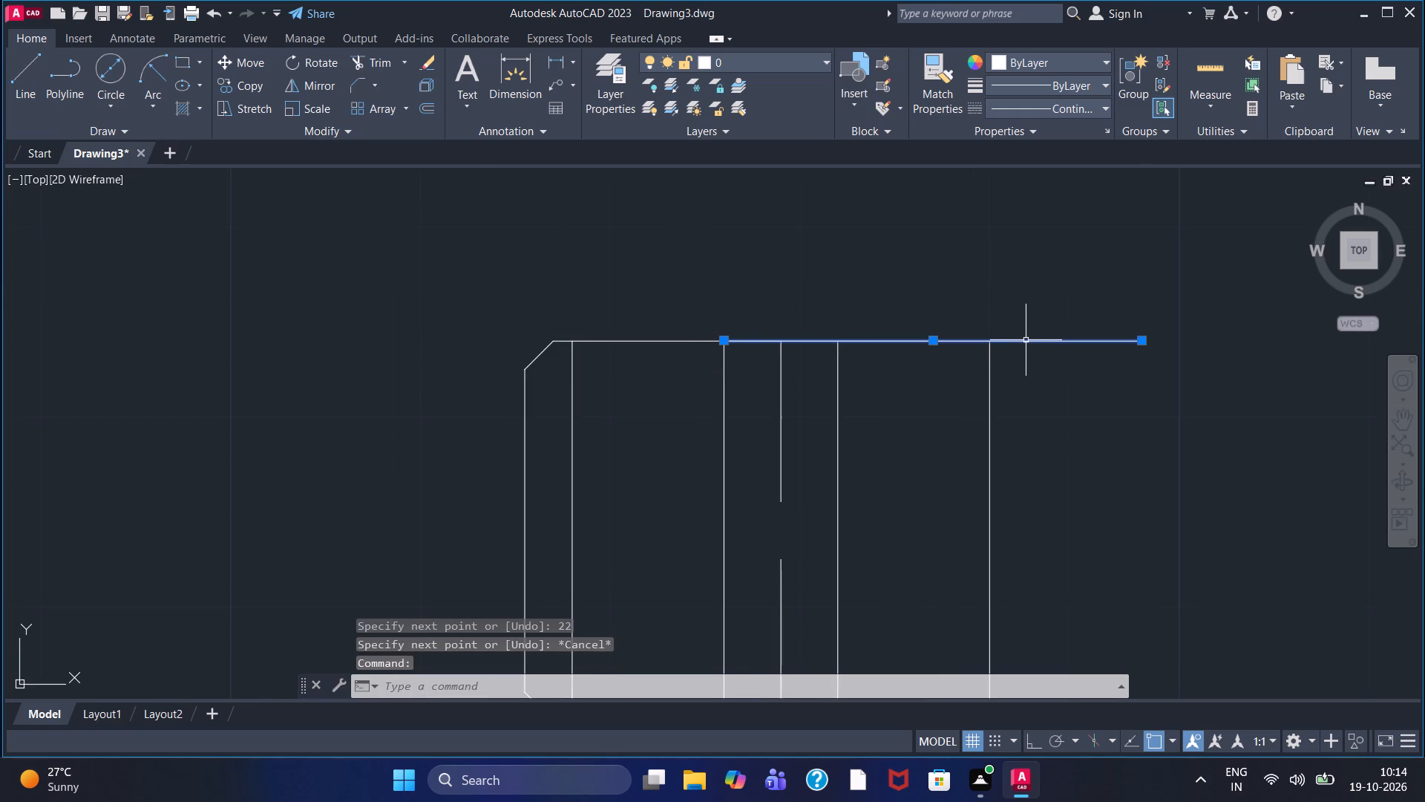
{"action": "key", "text": "Escape"}
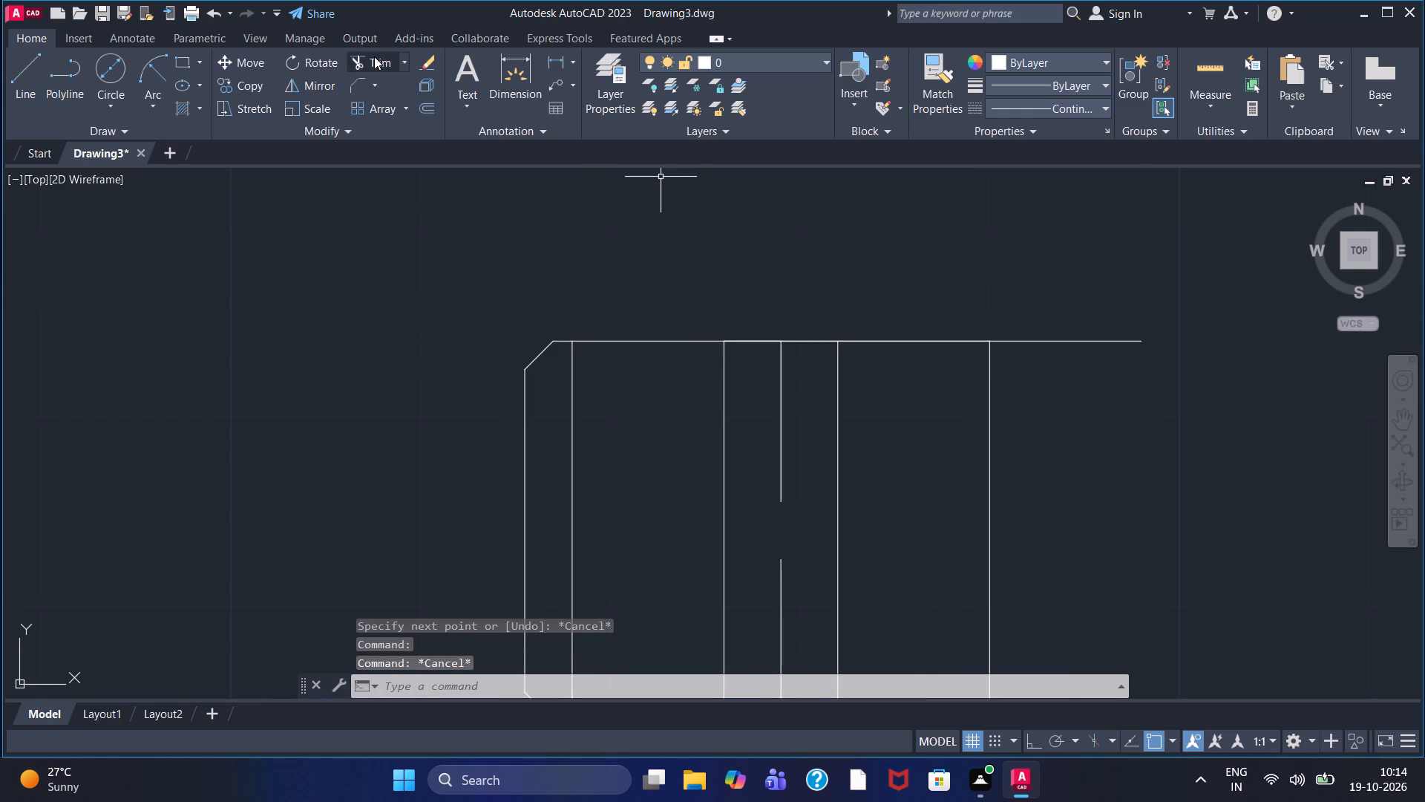
{"action": "left_click", "coordinate": [374, 56]}
{"action": "left_click", "coordinate": [1103, 342]}
{"action": "scroll", "coordinate": [1093, 354], "scroll_direction": "down", "scroll_amount": 2}
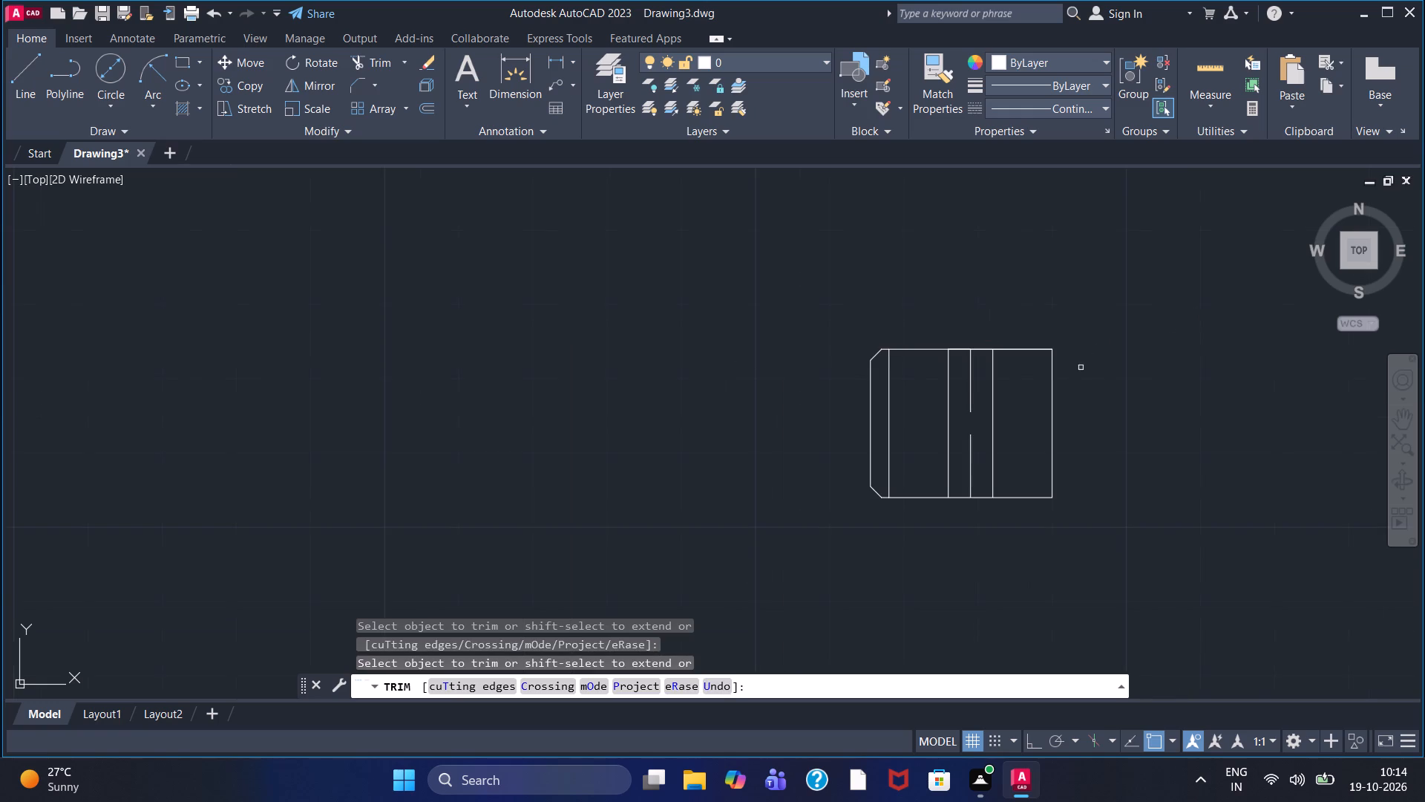
{"action": "middle_click_drag", "start_coordinate": [1070, 391], "coordinate": [991, 338]}
{"action": "scroll", "coordinate": [882, 307], "scroll_direction": "up", "scroll_amount": 4}
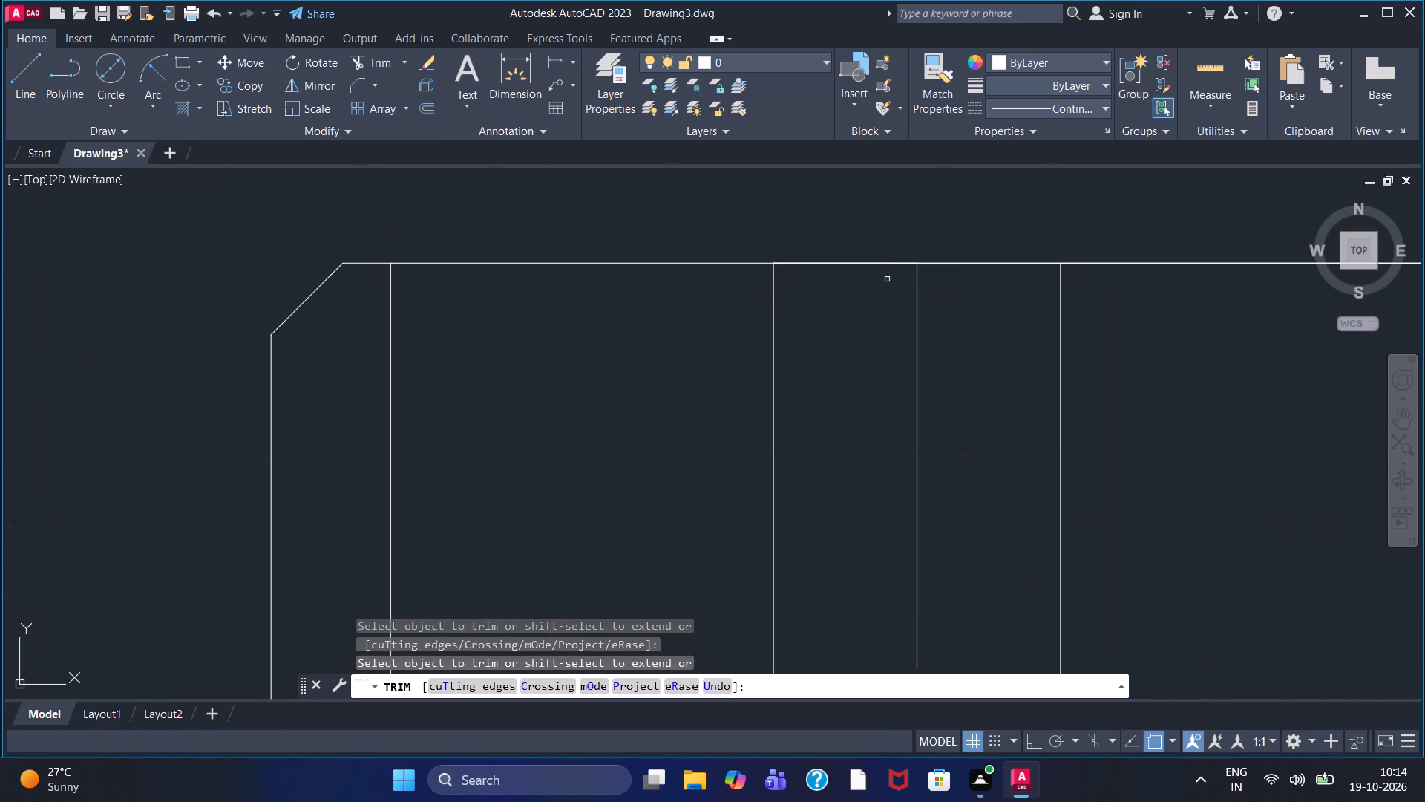
{"action": "left_click", "coordinate": [829, 264]}
{"action": "left_click", "coordinate": [977, 264]}
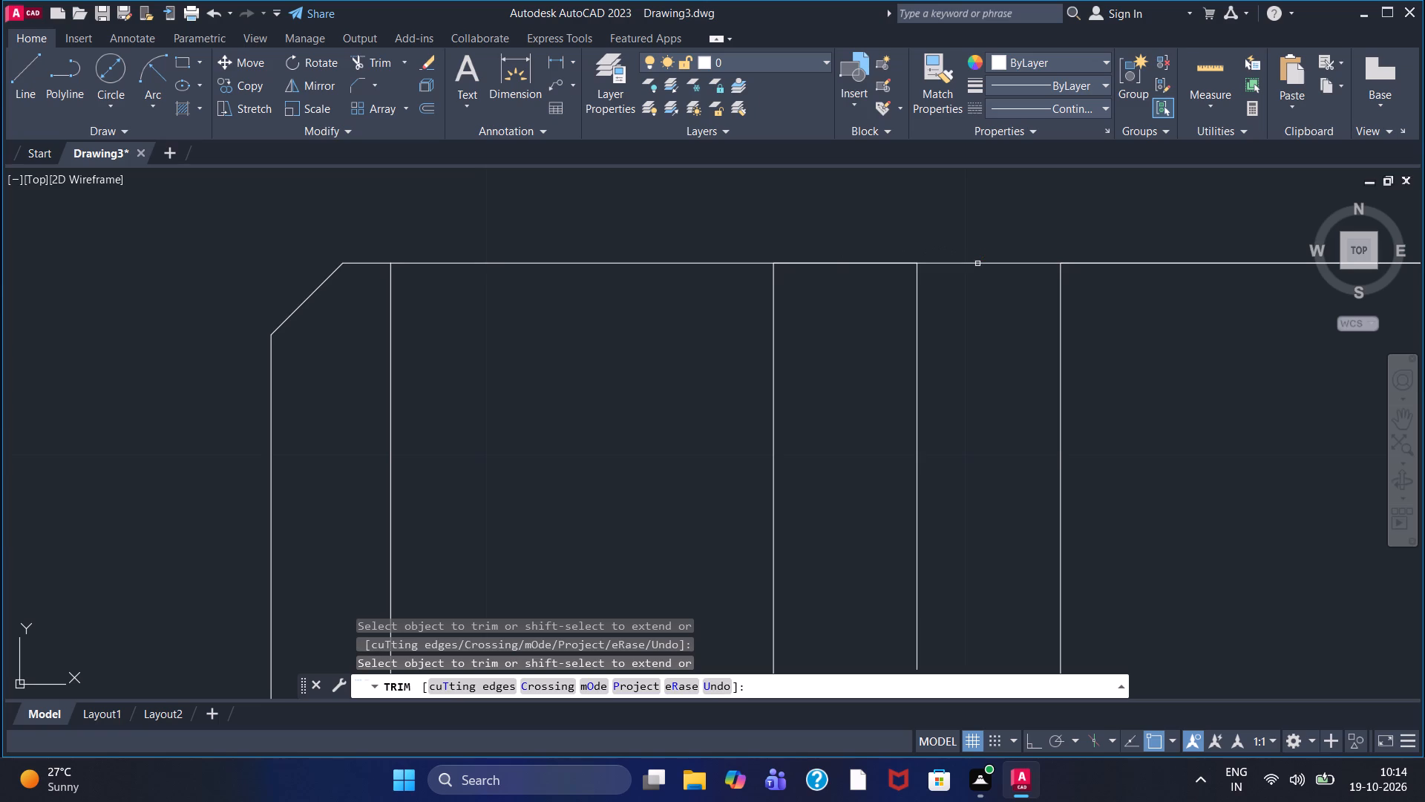
{"action": "left_click", "coordinate": [1117, 264]}
{"action": "scroll", "coordinate": [1123, 301], "scroll_direction": "down", "scroll_amount": 2}
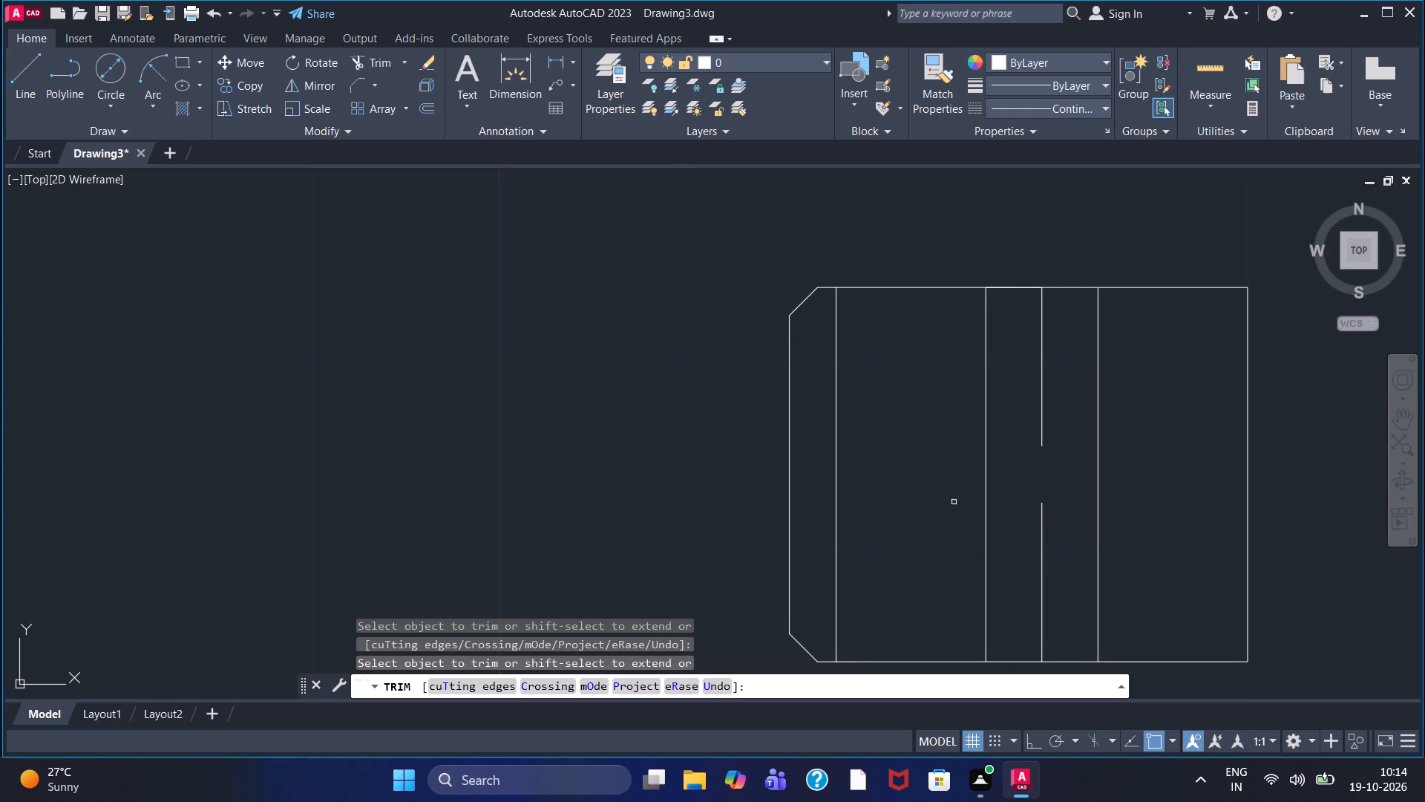
{"action": "key", "text": "Escape"}
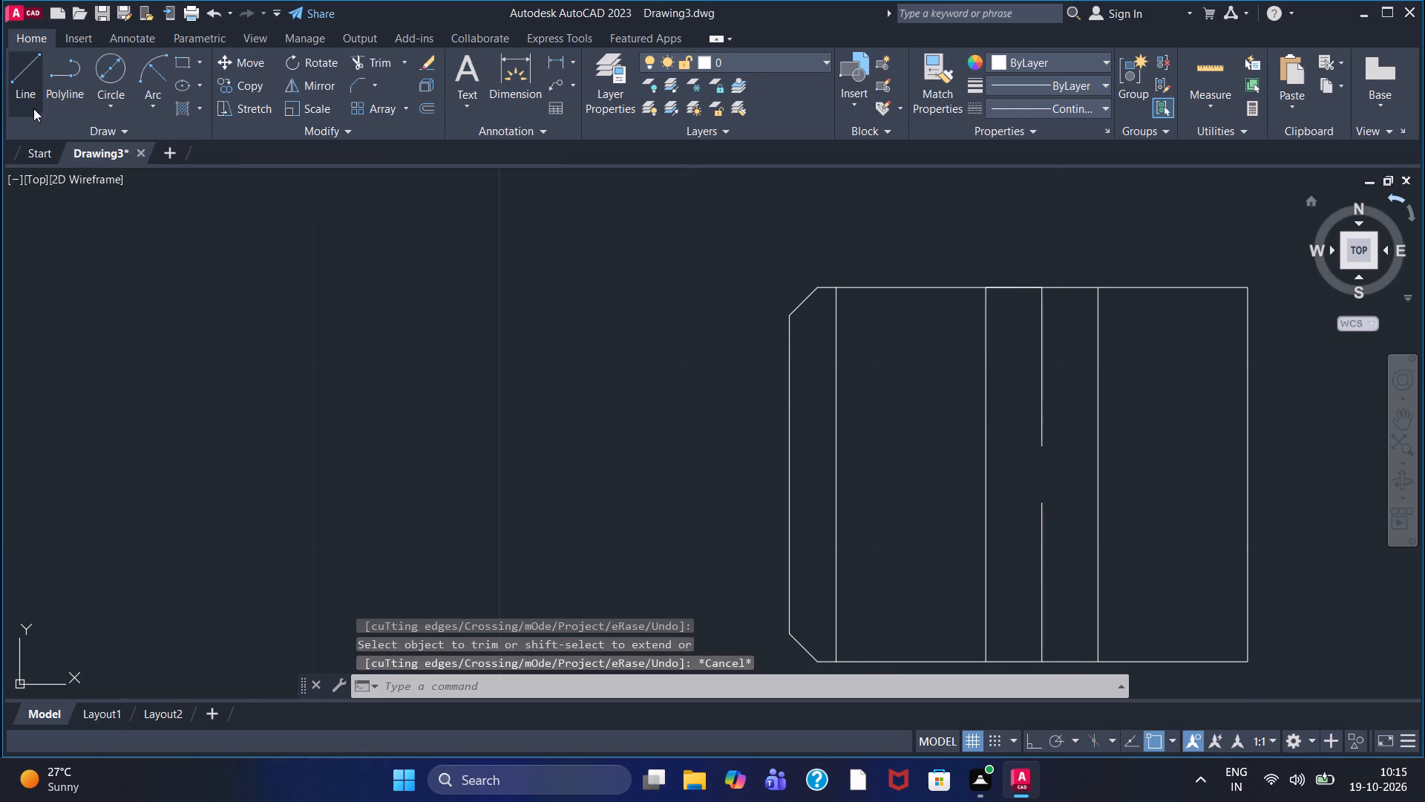
From the left inner vertical line's top end, draw a line 2 left, then a freehand slanted line down past the bottom edge.
{"action": "left_click", "coordinate": [30, 87]}
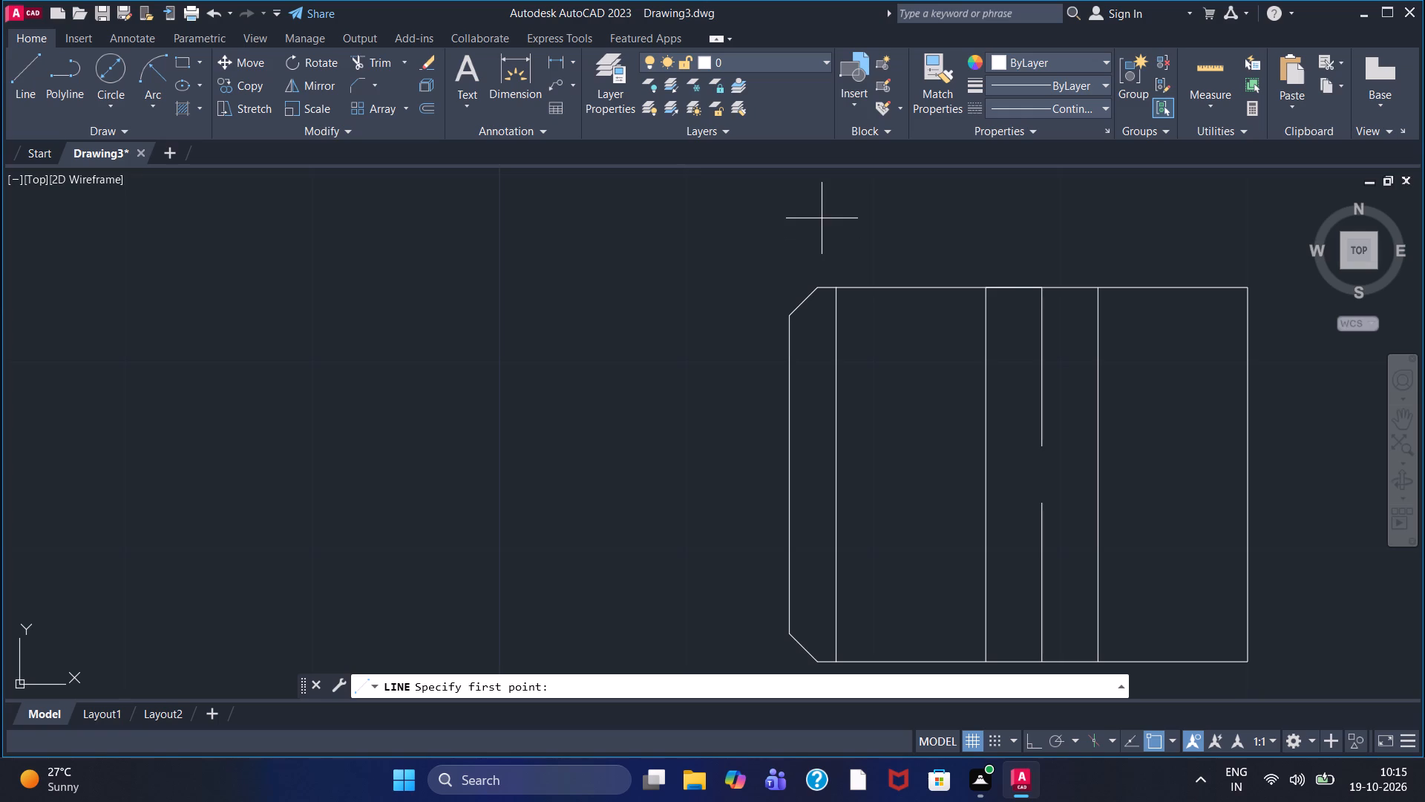
{"action": "key", "text": "F8"}
{"action": "left_click", "coordinate": [980, 290]}
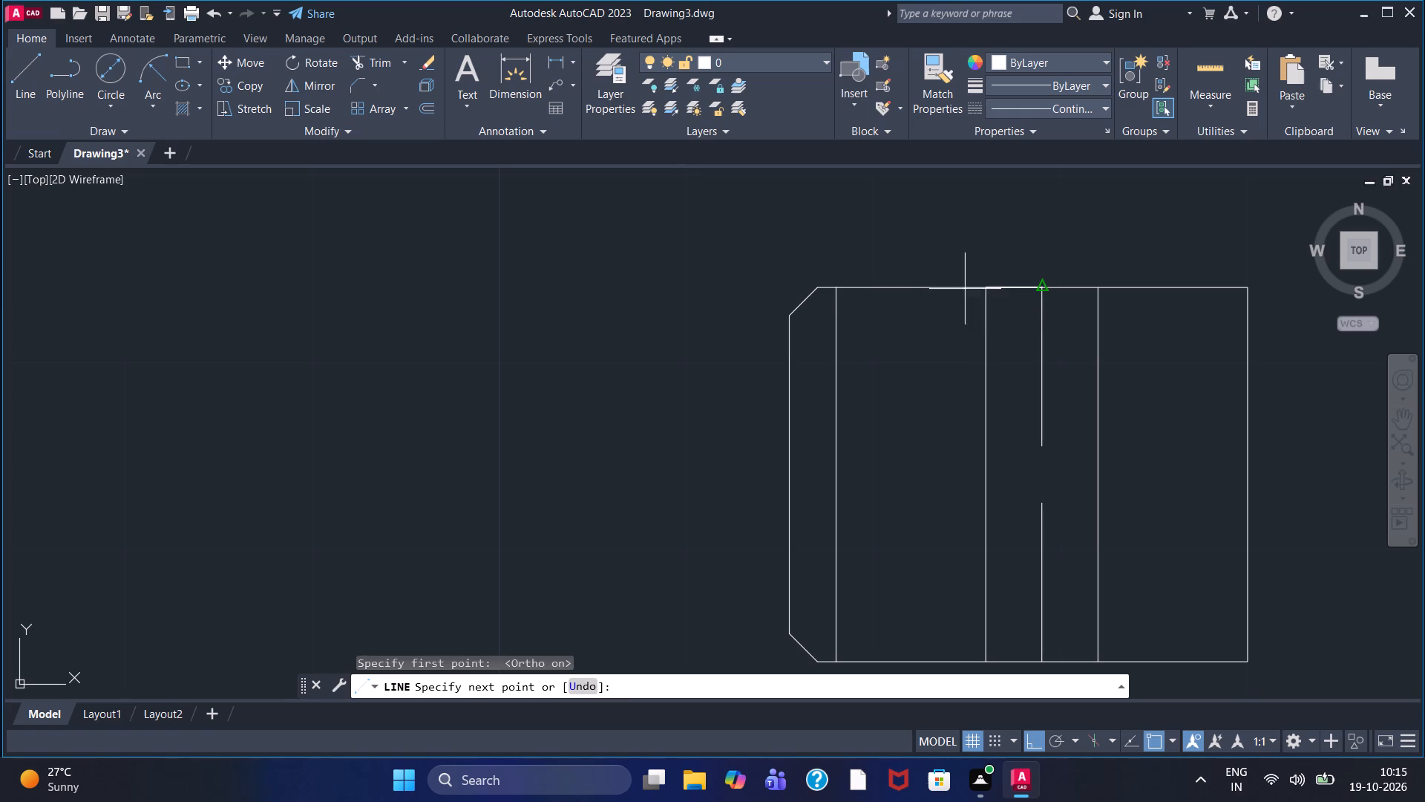
{"action": "key", "text": "2"}
{"action": "key", "text": "Return"}
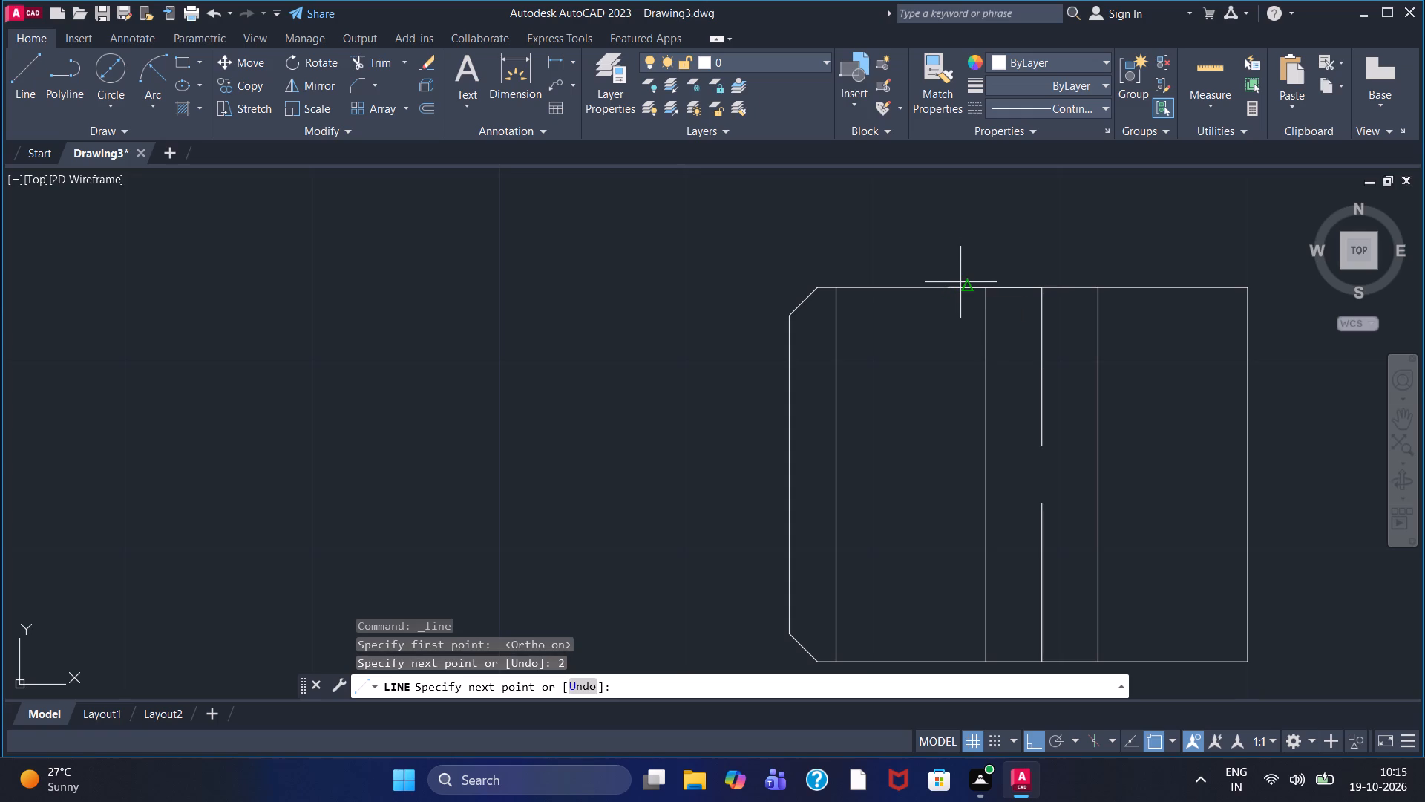
{"action": "key", "text": "F8"}
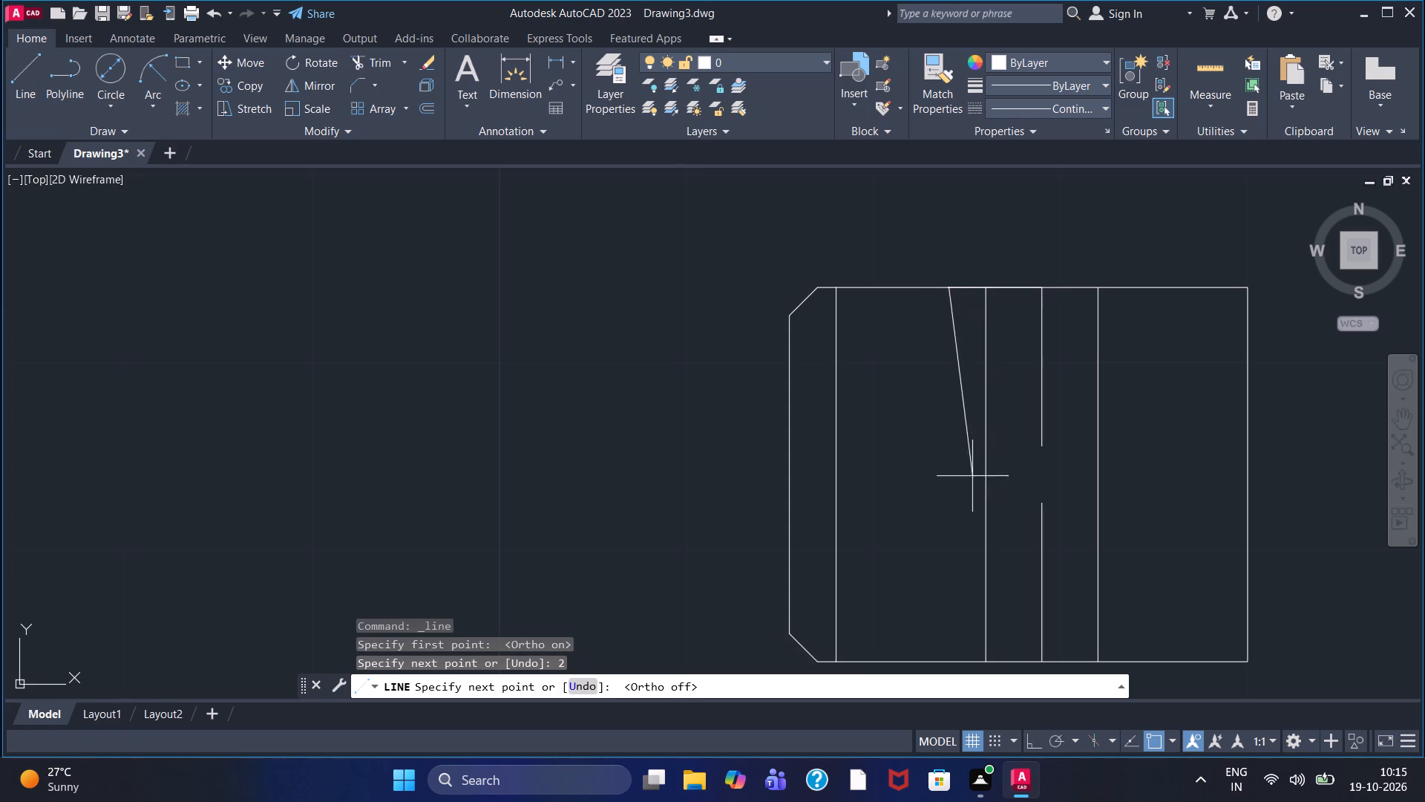
{"action": "middle_click_drag", "start_coordinate": [961, 651], "coordinate": [957, 636]}
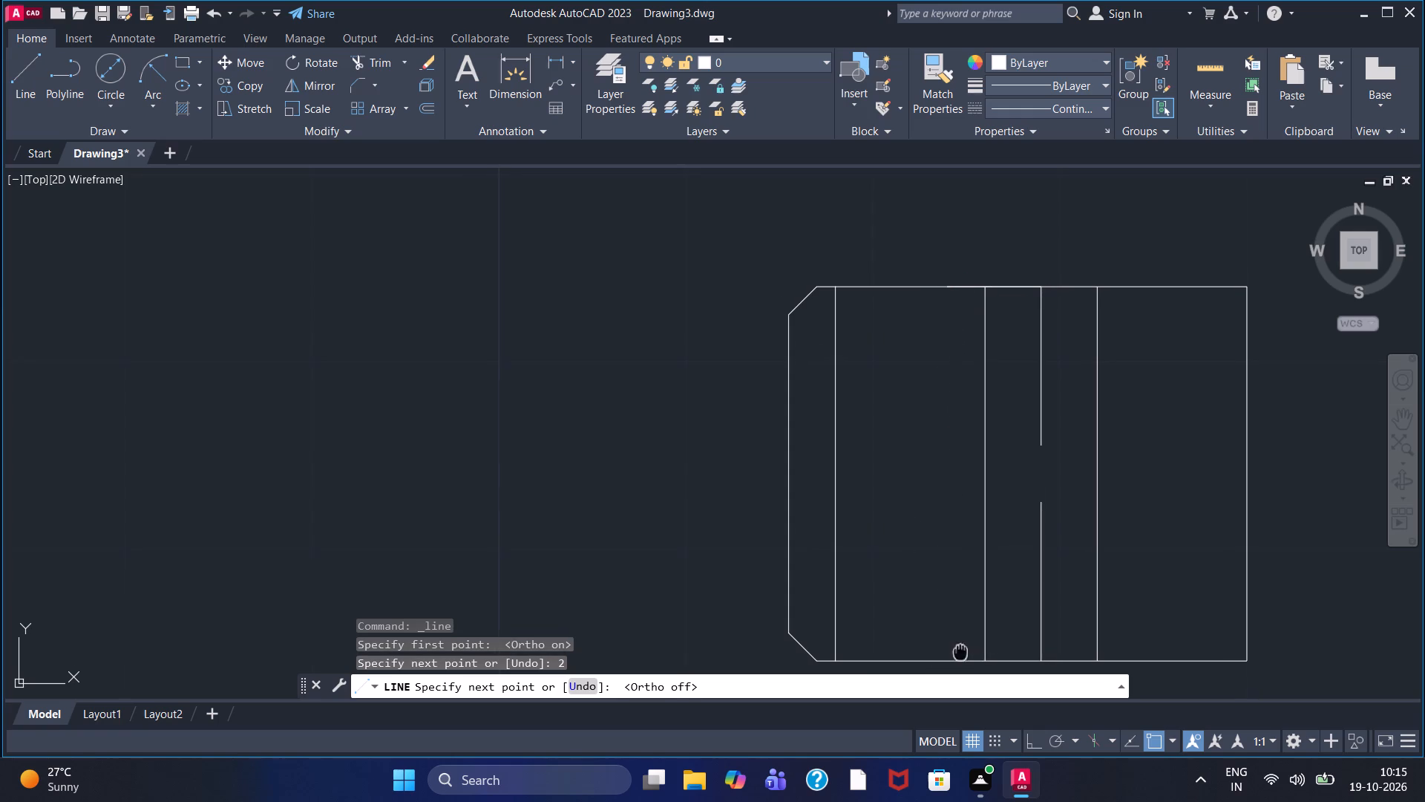
{"action": "middle_click_drag", "start_coordinate": [957, 636], "coordinate": [931, 495]}
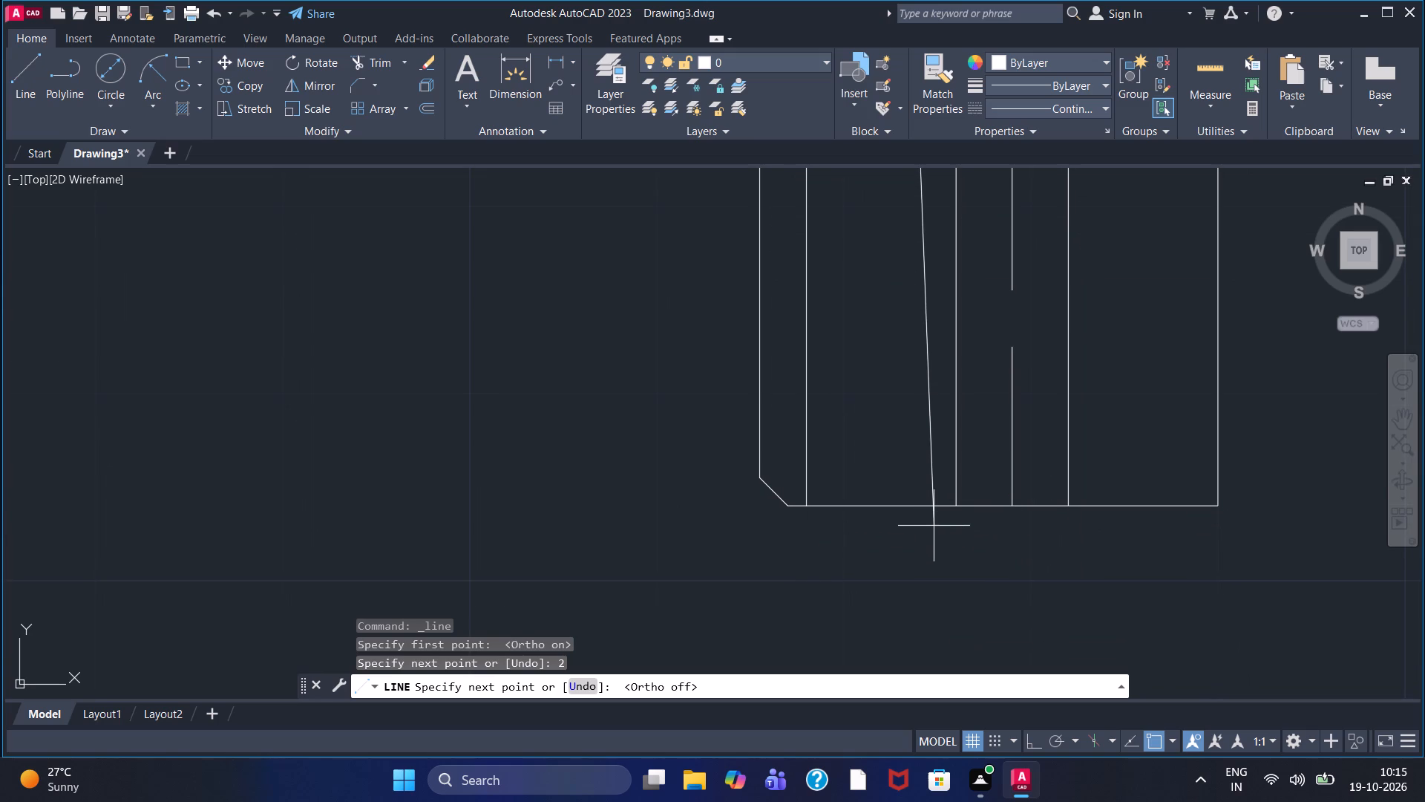
{"action": "left_click", "coordinate": [934, 526]}
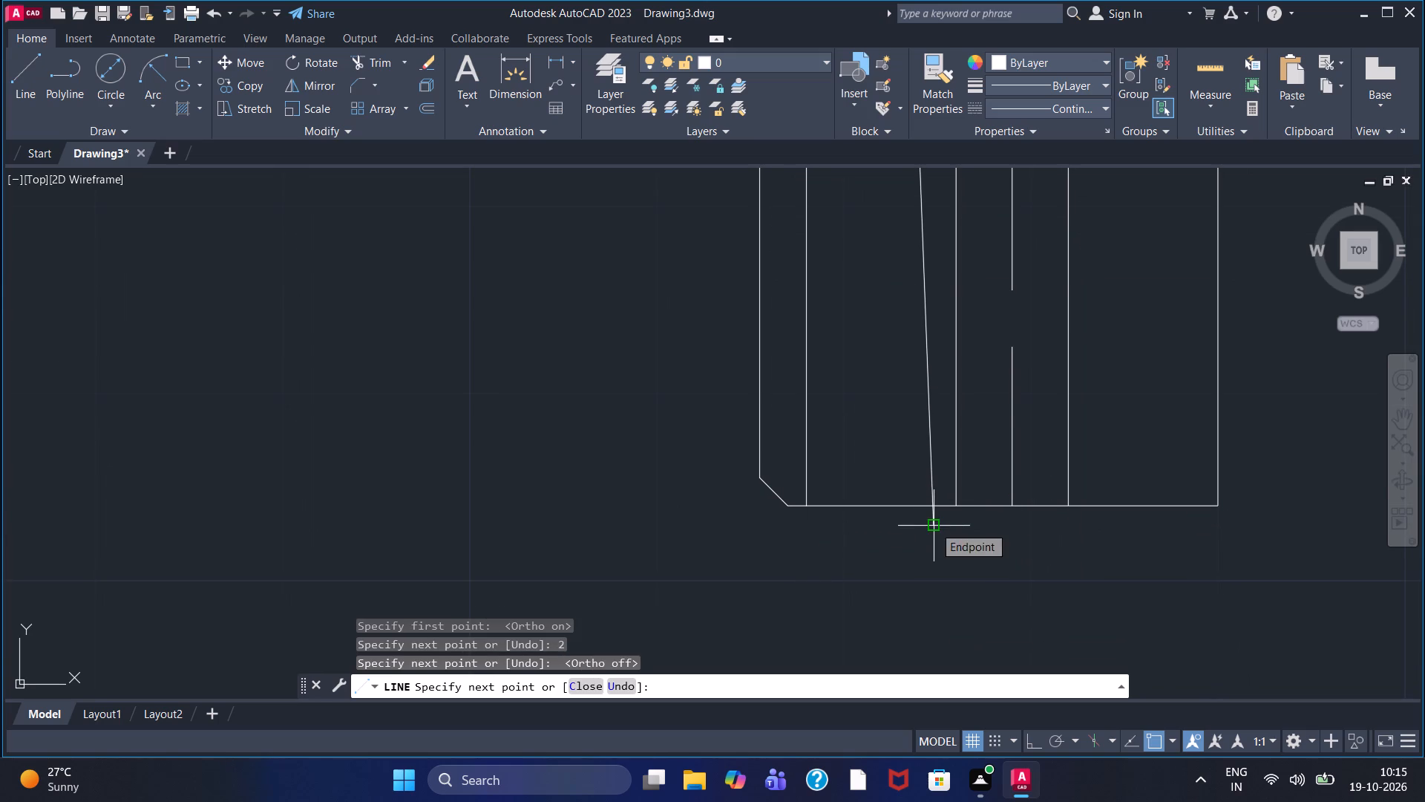
{"action": "right_click", "coordinate": [934, 526]}
{"action": "left_click", "coordinate": [989, 301]}
From the right inner vertical line's top end, draw a line 2 right, then a freehand slanted line down past the bottom edge.
{"action": "middle_click_drag", "start_coordinate": [759, 371], "coordinate": [723, 399]}
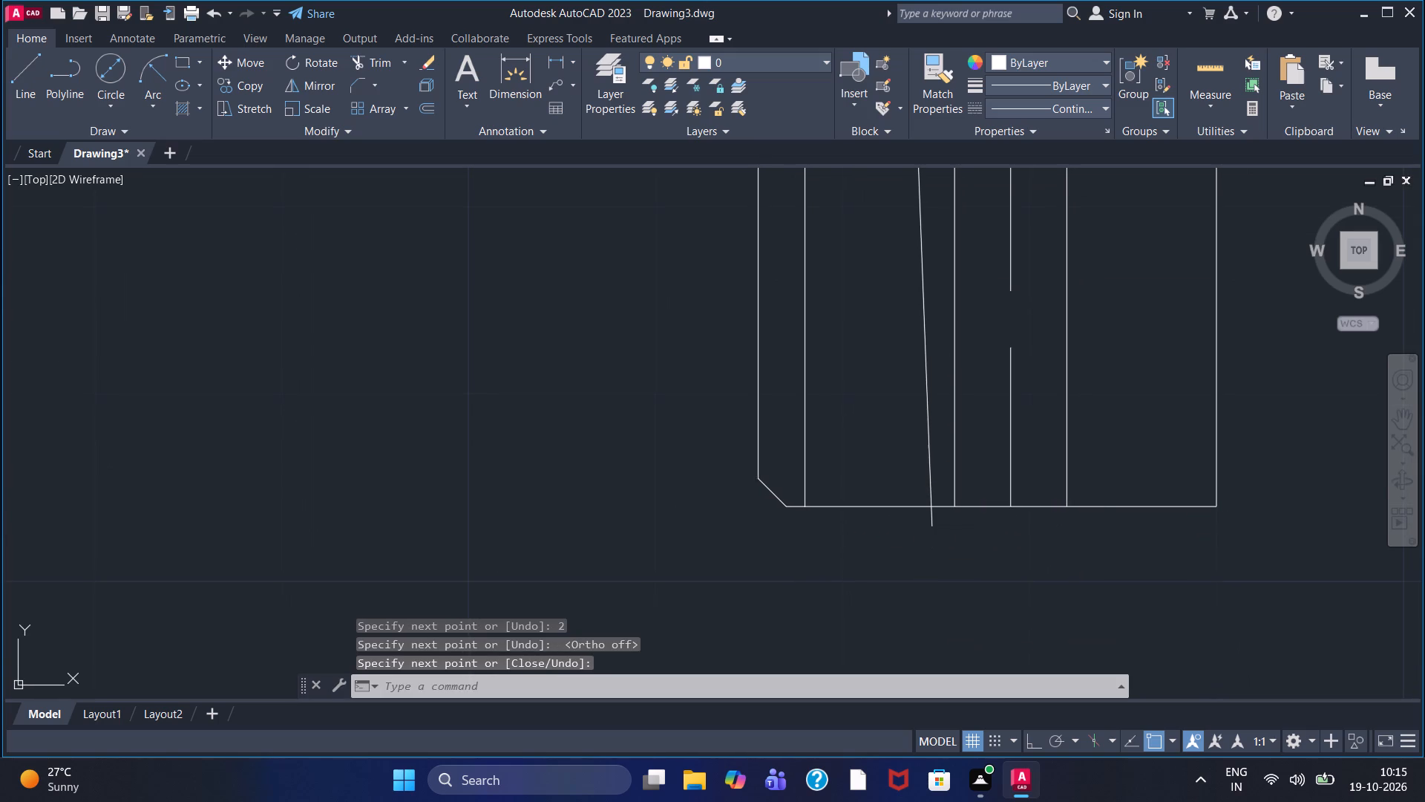
{"action": "middle_click_drag", "start_coordinate": [723, 399], "coordinate": [583, 489]}
{"action": "scroll", "coordinate": [582, 489], "scroll_direction": "down", "scroll_amount": 1}
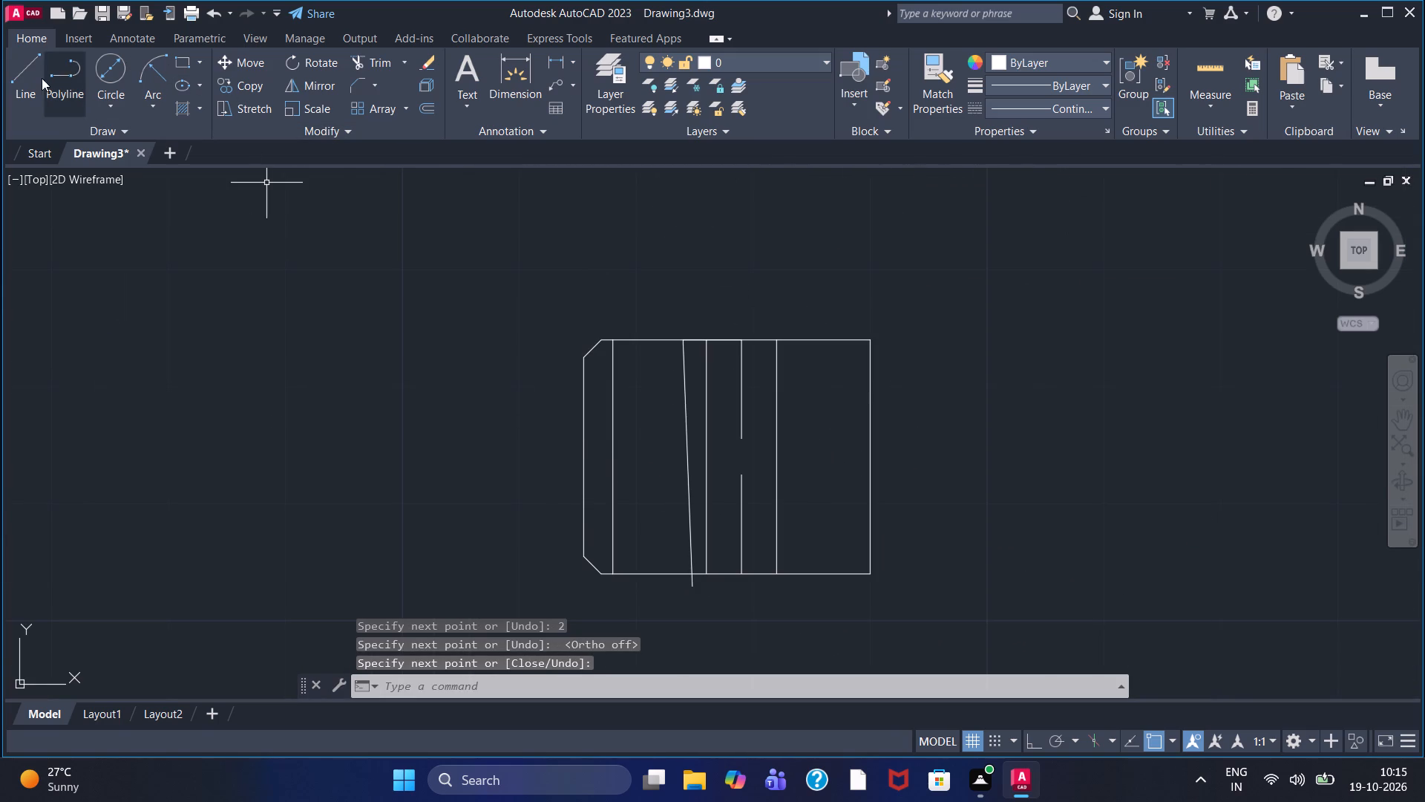
{"action": "left_click", "coordinate": [33, 81]}
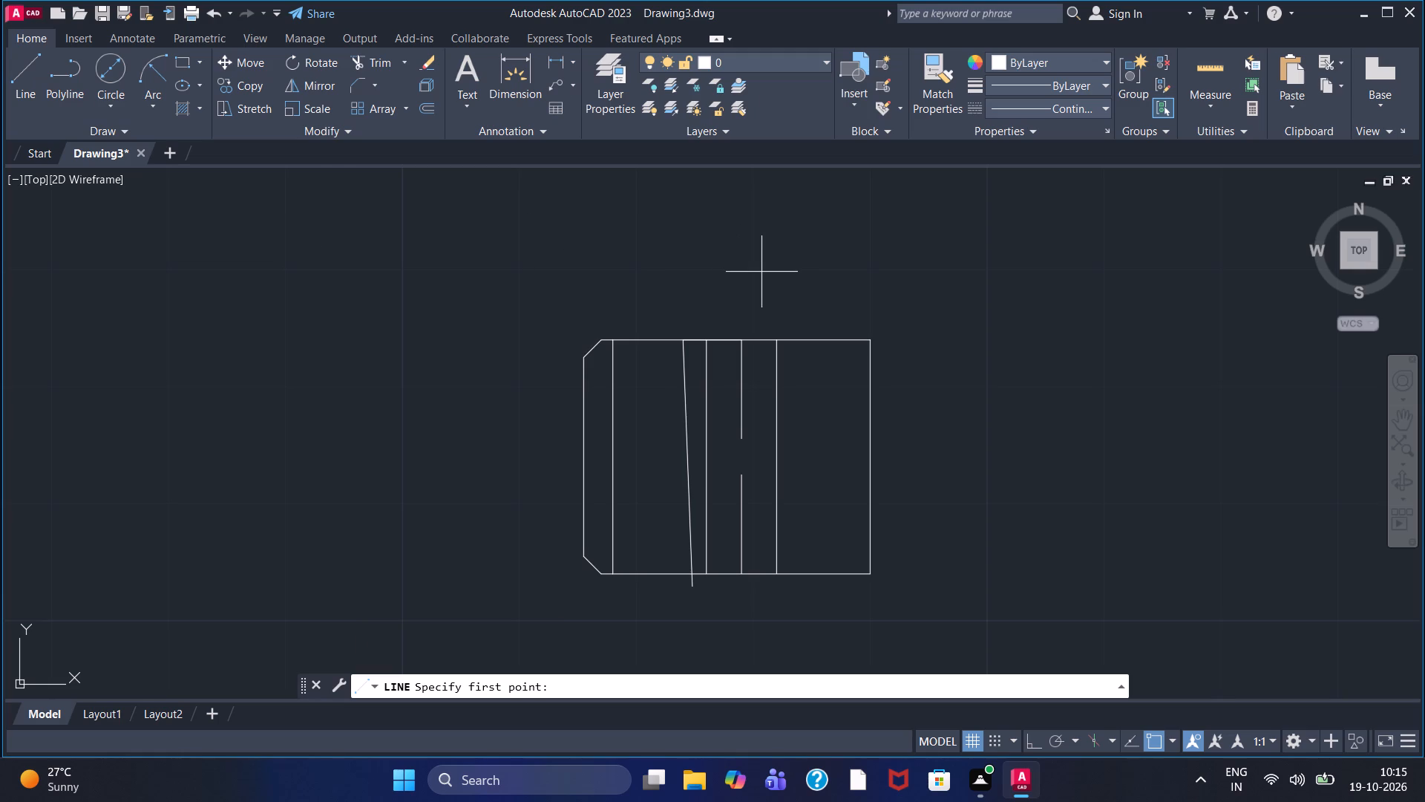
{"action": "key", "text": "F8"}
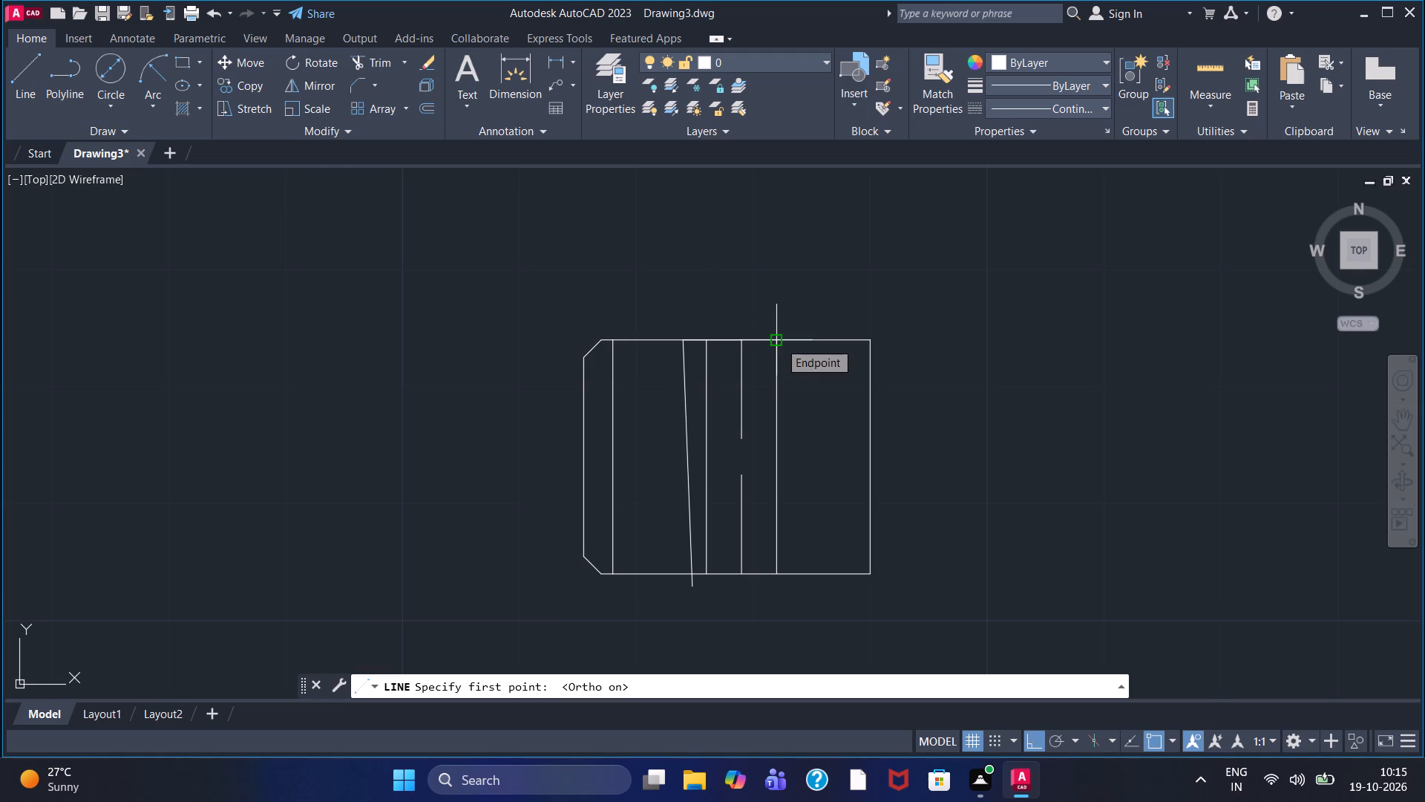
{"action": "left_click", "coordinate": [779, 342]}
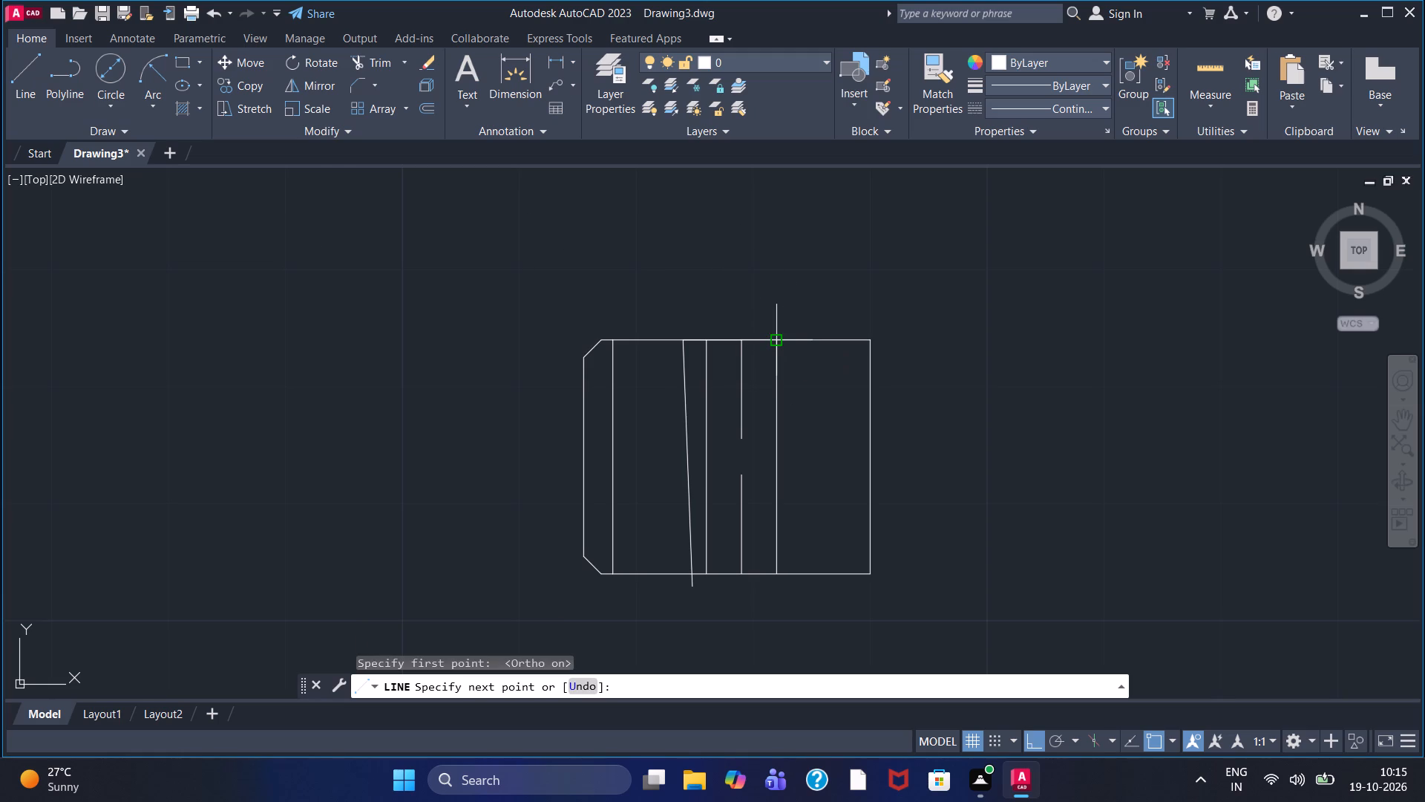
{"action": "key", "text": "2"}
{"action": "key", "text": "Return"}
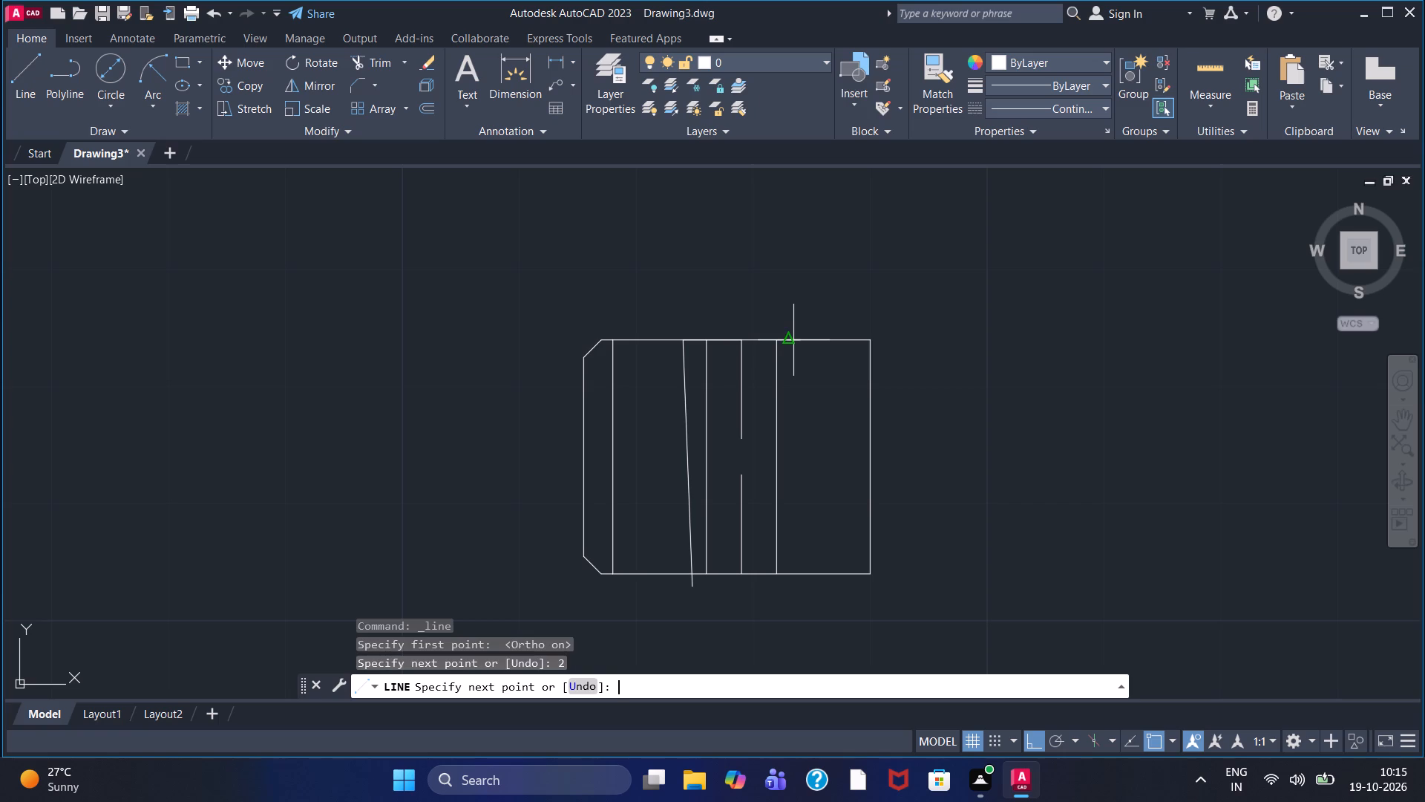
{"action": "key", "text": "F8"}
{"action": "left_click", "coordinate": [813, 584]}
{"action": "right_click", "coordinate": [813, 584]}
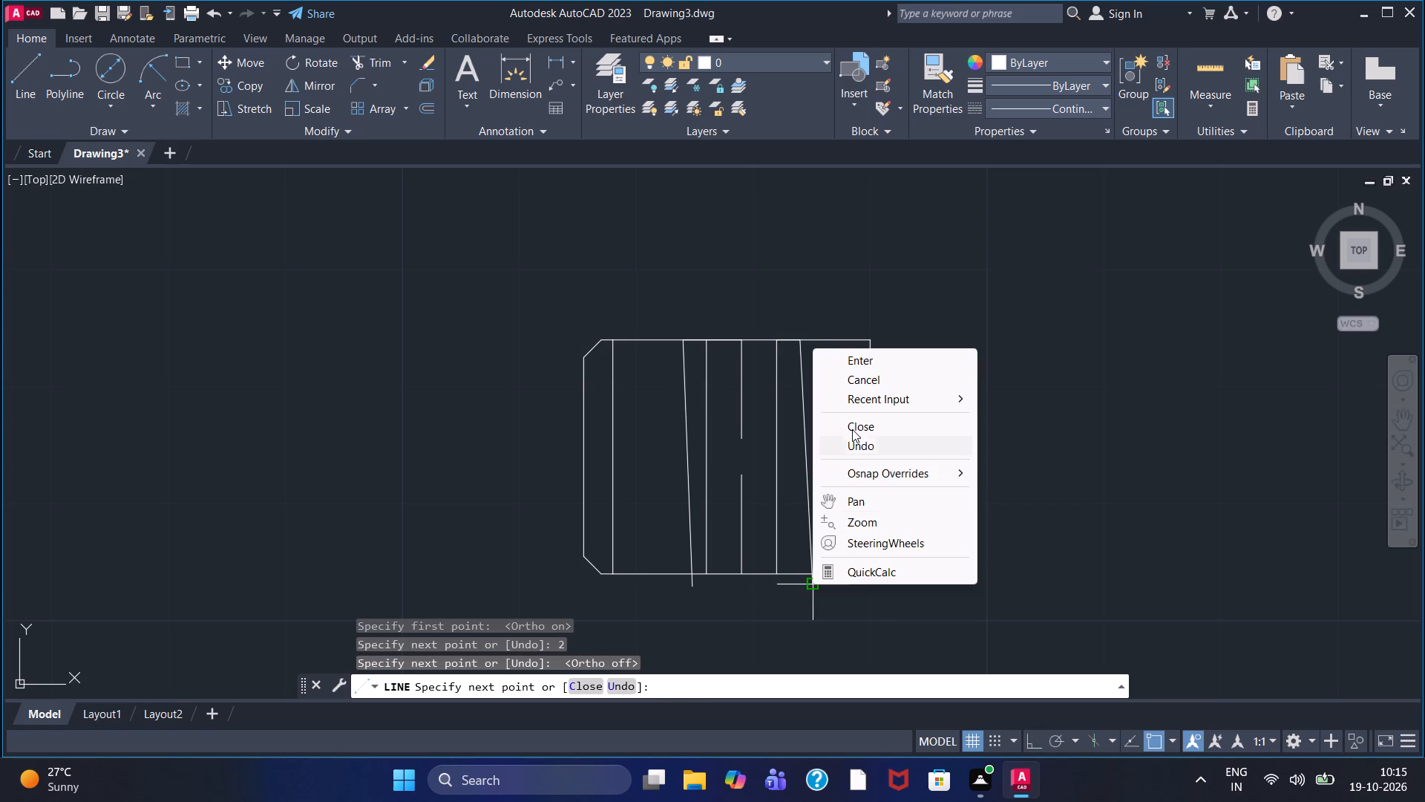
{"action": "left_click", "coordinate": [860, 359]}
Trim both slanted lines where they project below the rectangle's bottom edge.
{"action": "scroll", "coordinate": [854, 453], "scroll_direction": "up", "scroll_amount": 1}
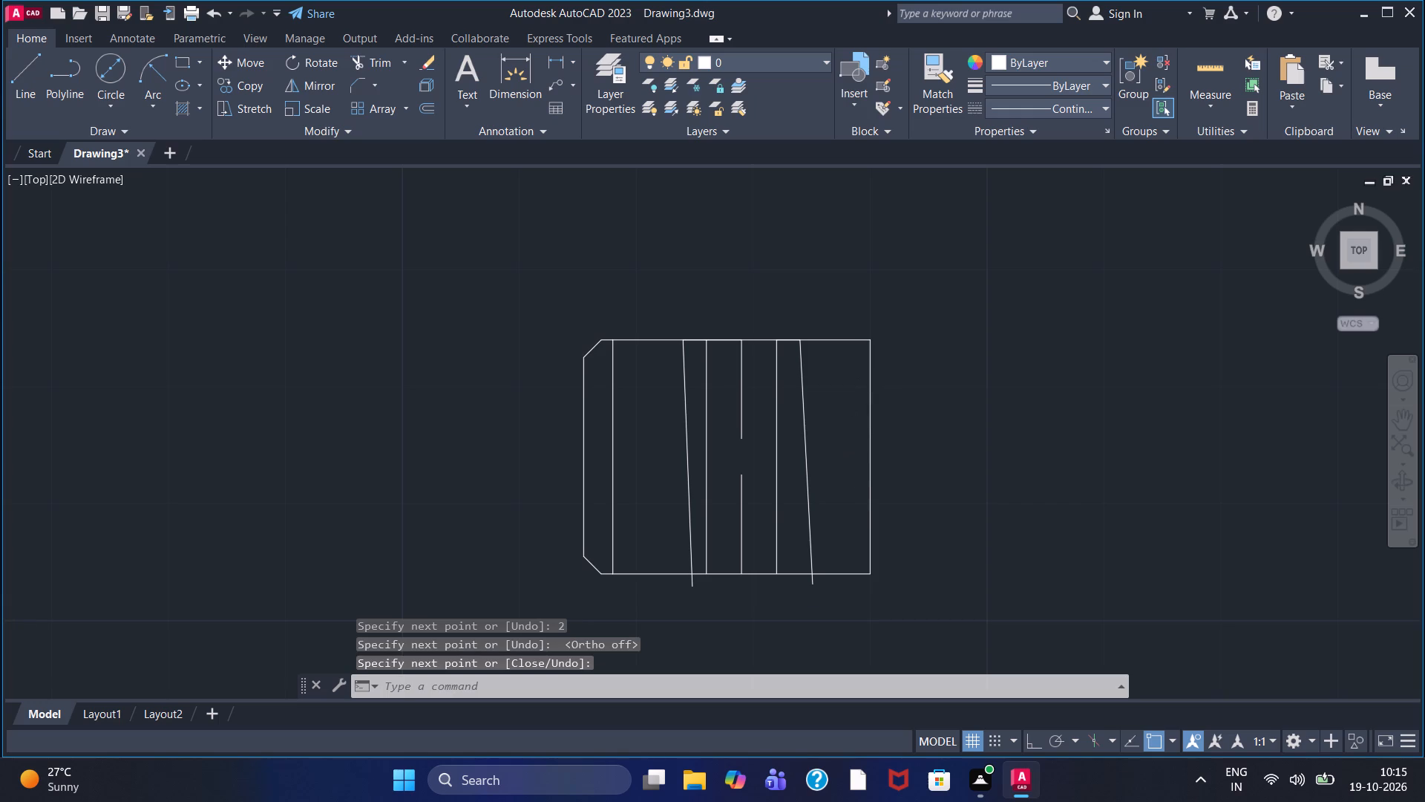
{"action": "left_click", "coordinate": [389, 55]}
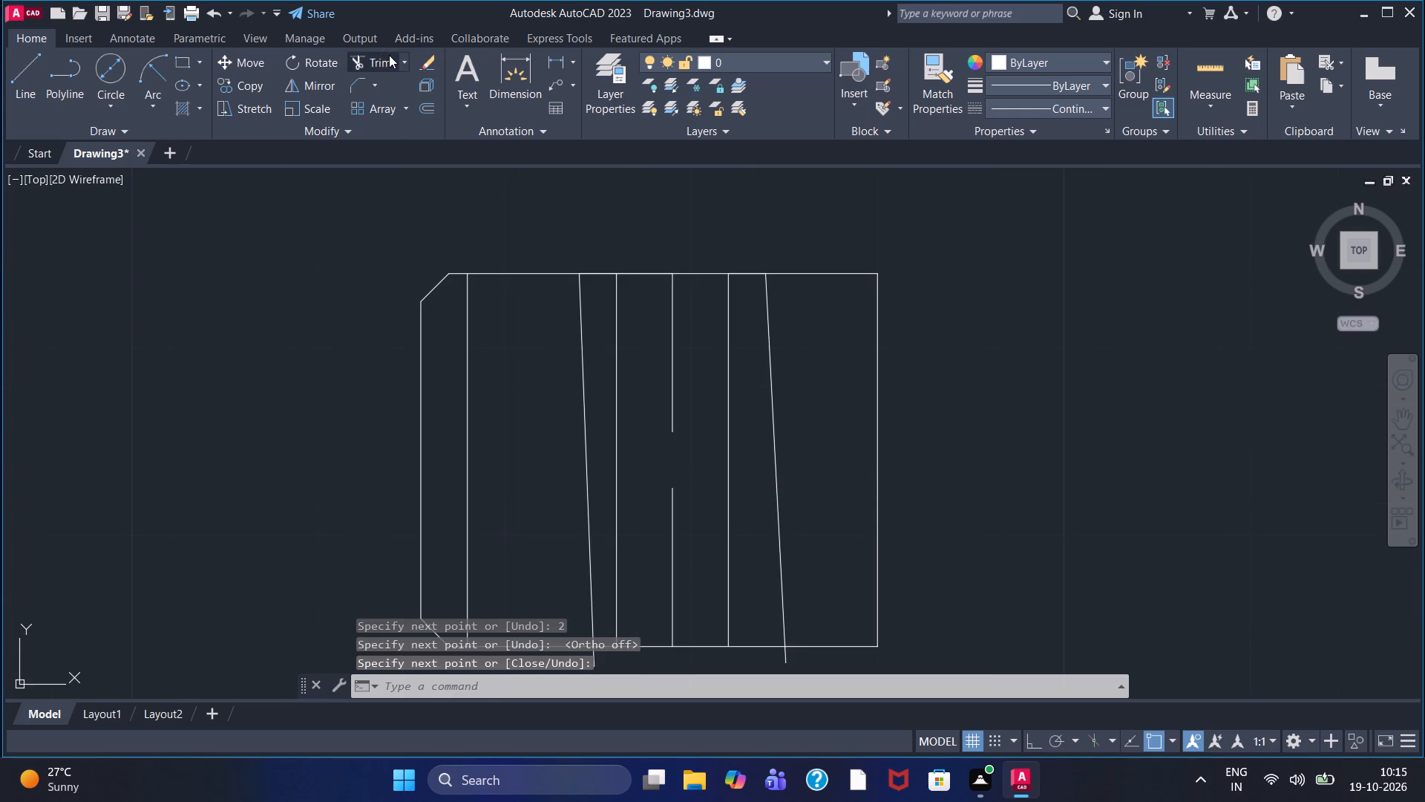
{"action": "middle_click_drag", "start_coordinate": [567, 408], "coordinate": [548, 245]}
{"action": "scroll", "coordinate": [565, 511], "scroll_direction": "up", "scroll_amount": 1}
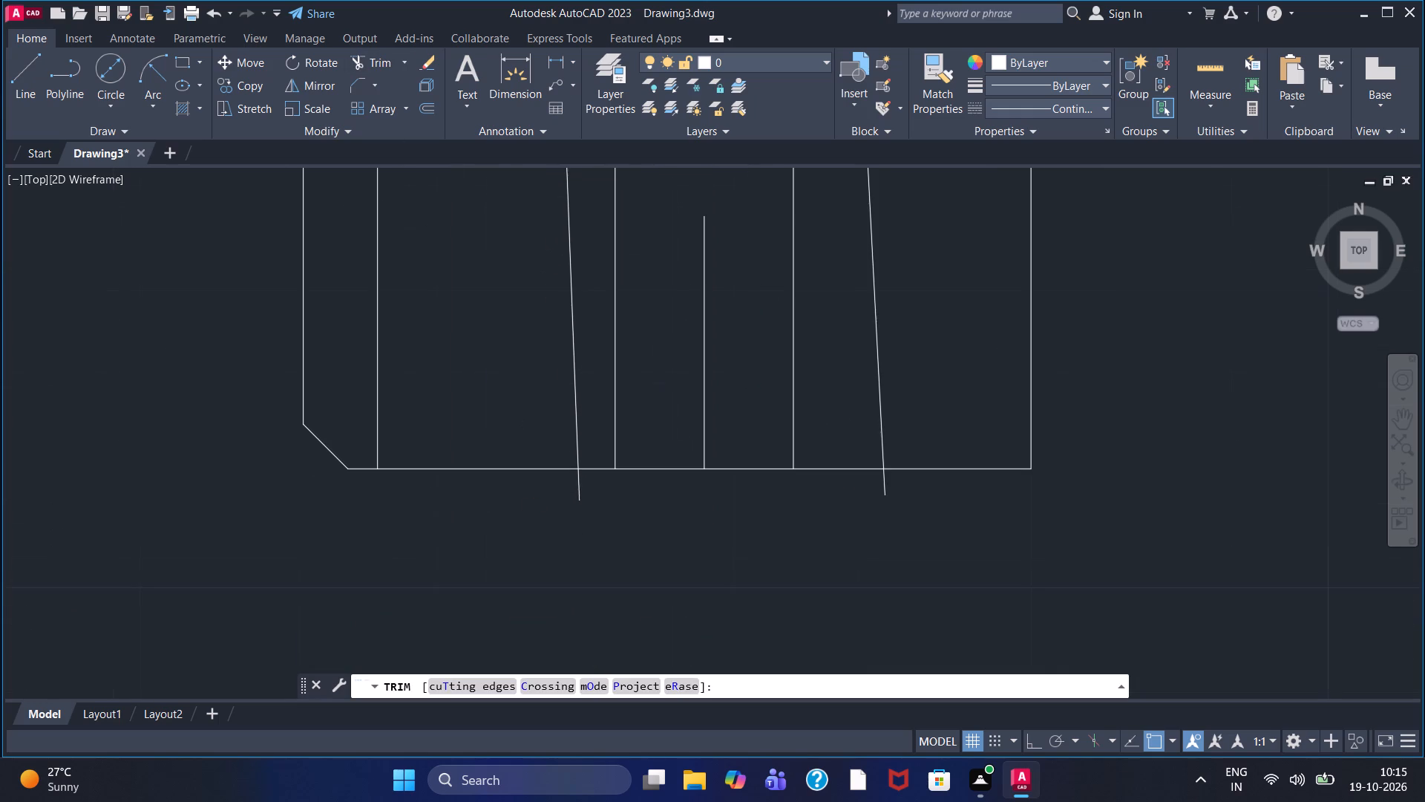
{"action": "left_click", "coordinate": [581, 486]}
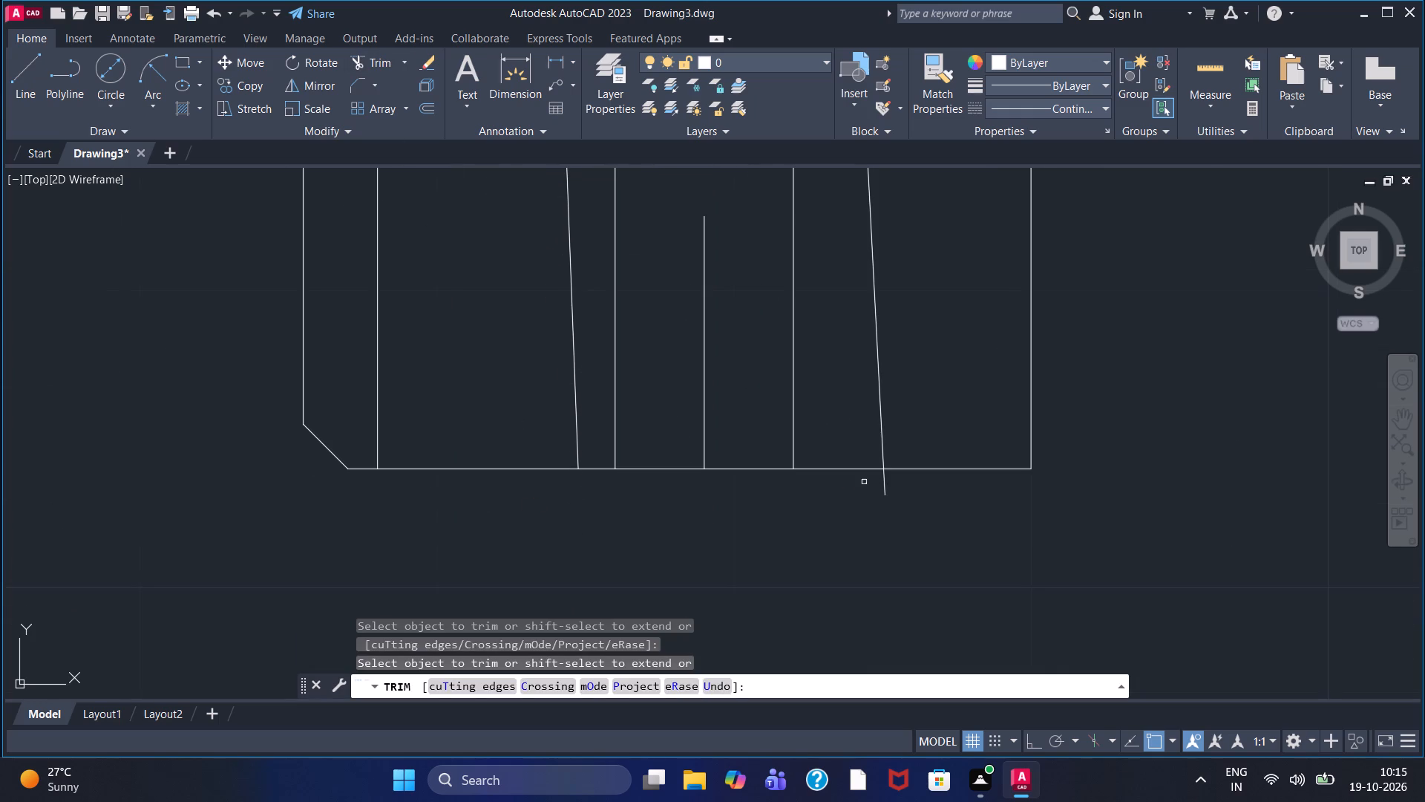
{"action": "left_click", "coordinate": [885, 480]}
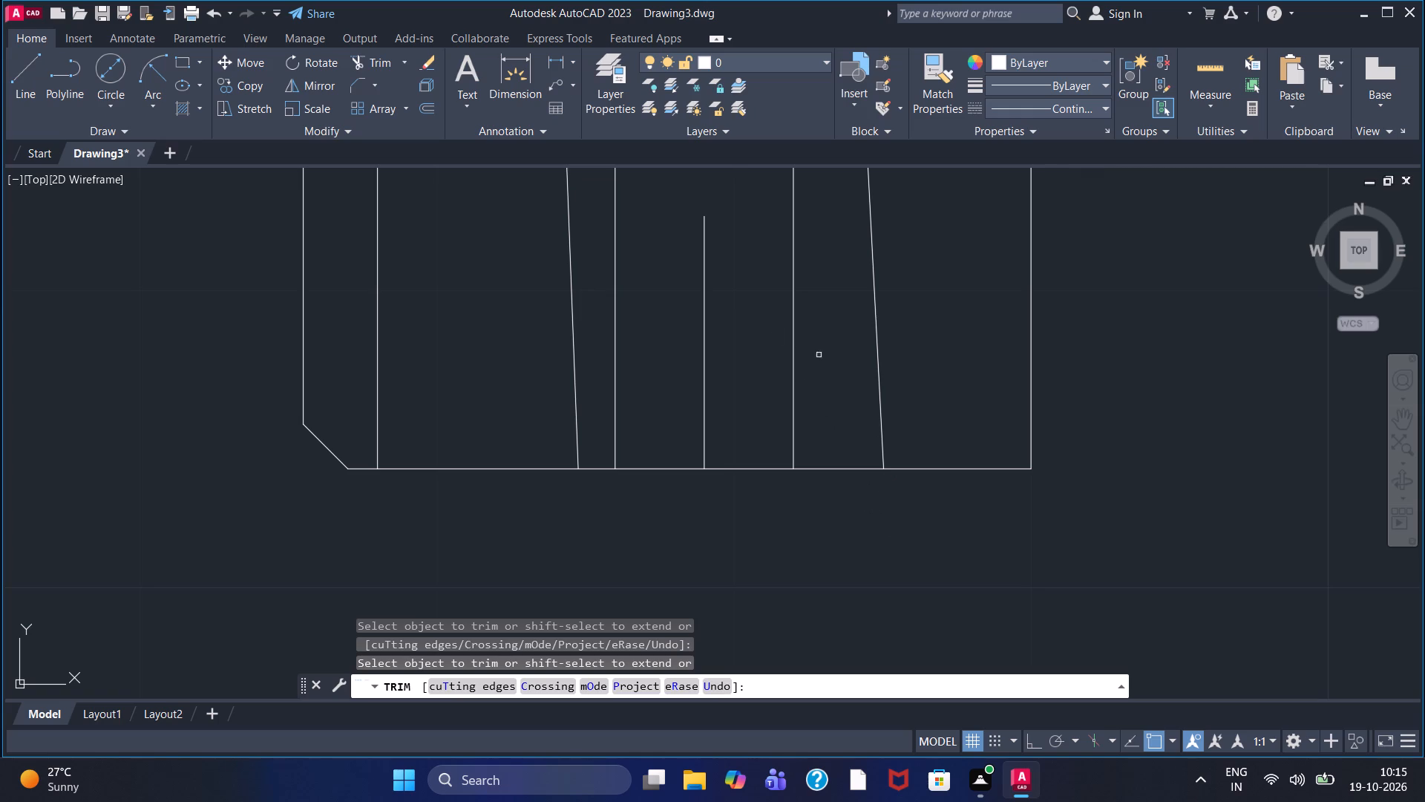
Hatch the narrow strip between the first slanted line and its neighbouring inner vertical line with diagonal lines at scale 0.59.
{"action": "middle_click_drag", "start_coordinate": [843, 362], "coordinate": [866, 561]}
{"action": "scroll", "coordinate": [856, 530], "scroll_direction": "down", "scroll_amount": 1}
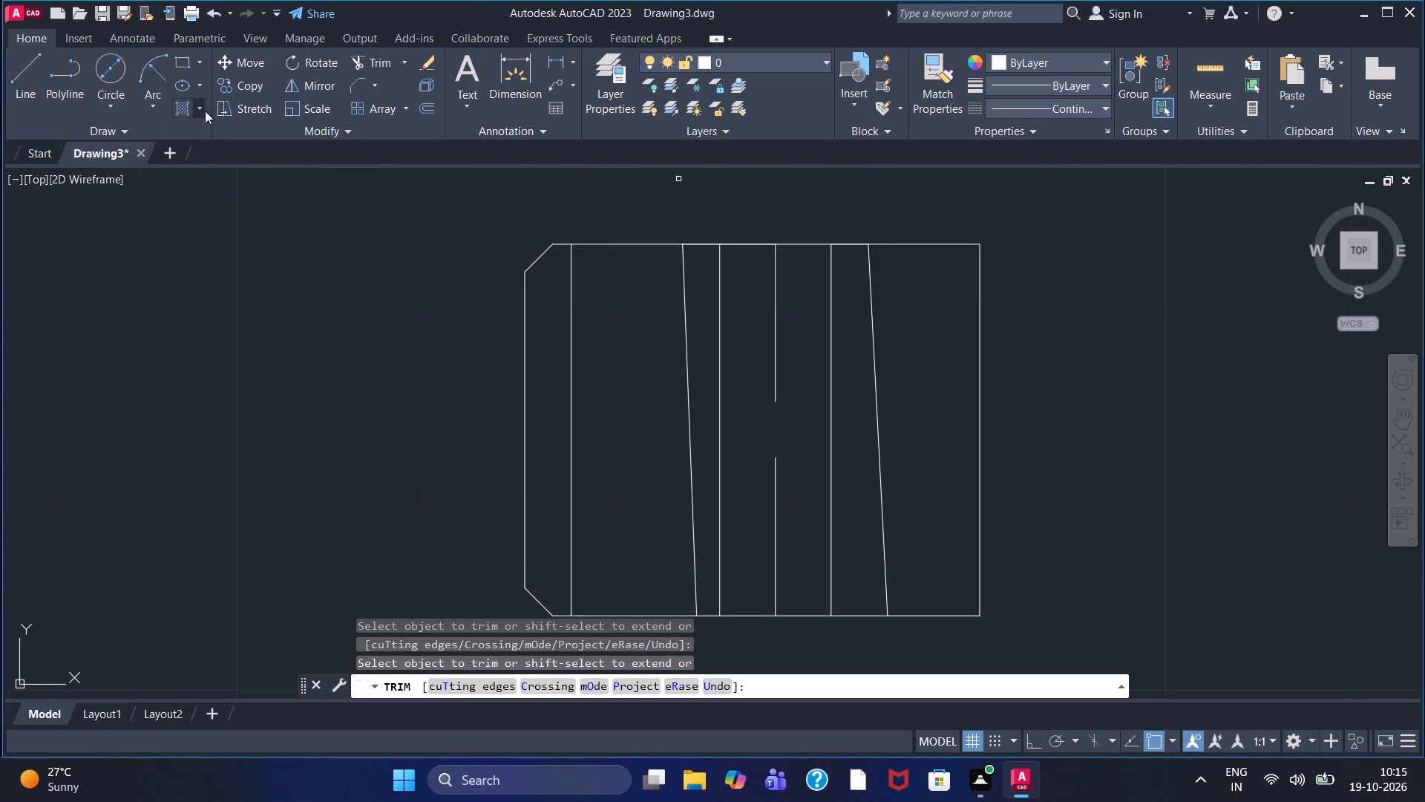
{"action": "left_click", "coordinate": [177, 112]}
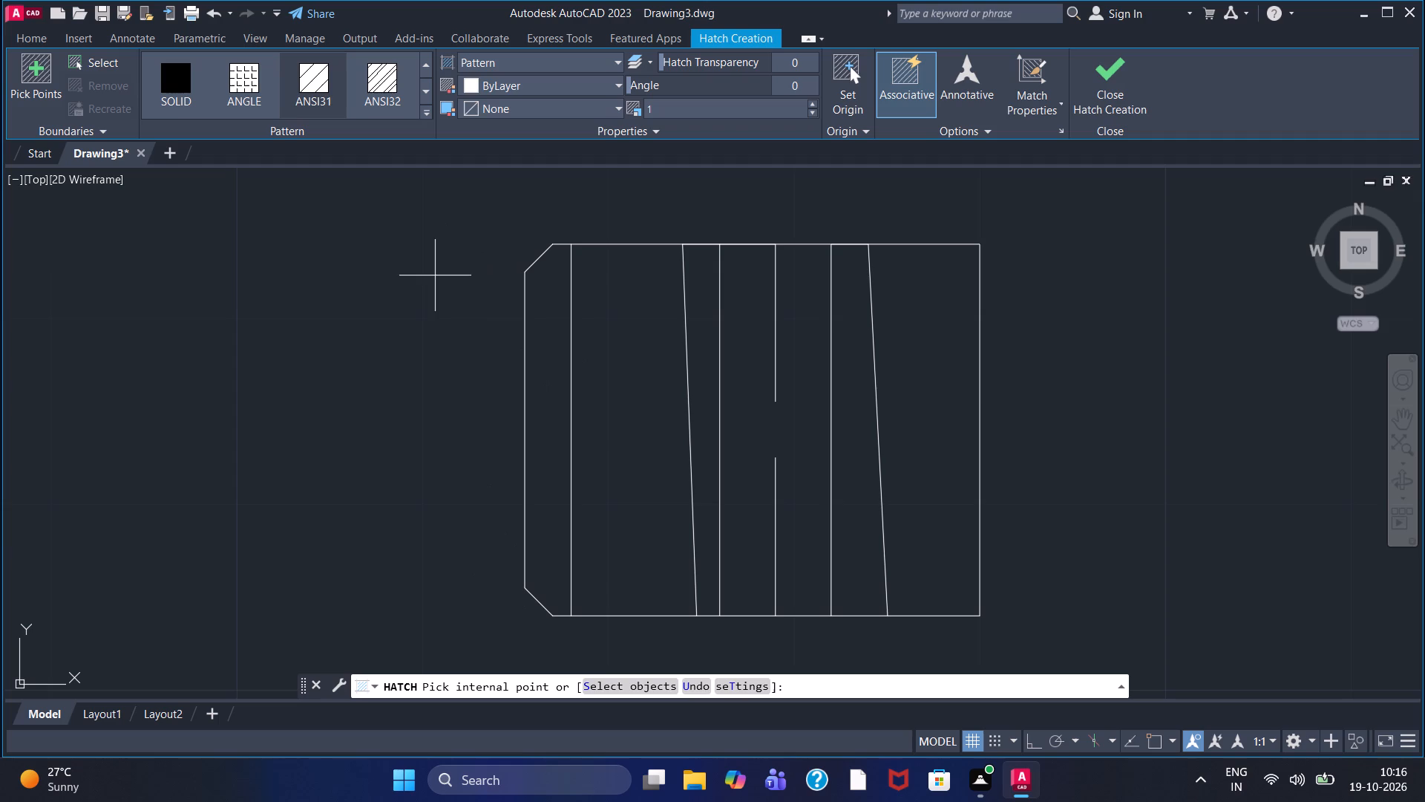
{"action": "left_click", "coordinate": [698, 304]}
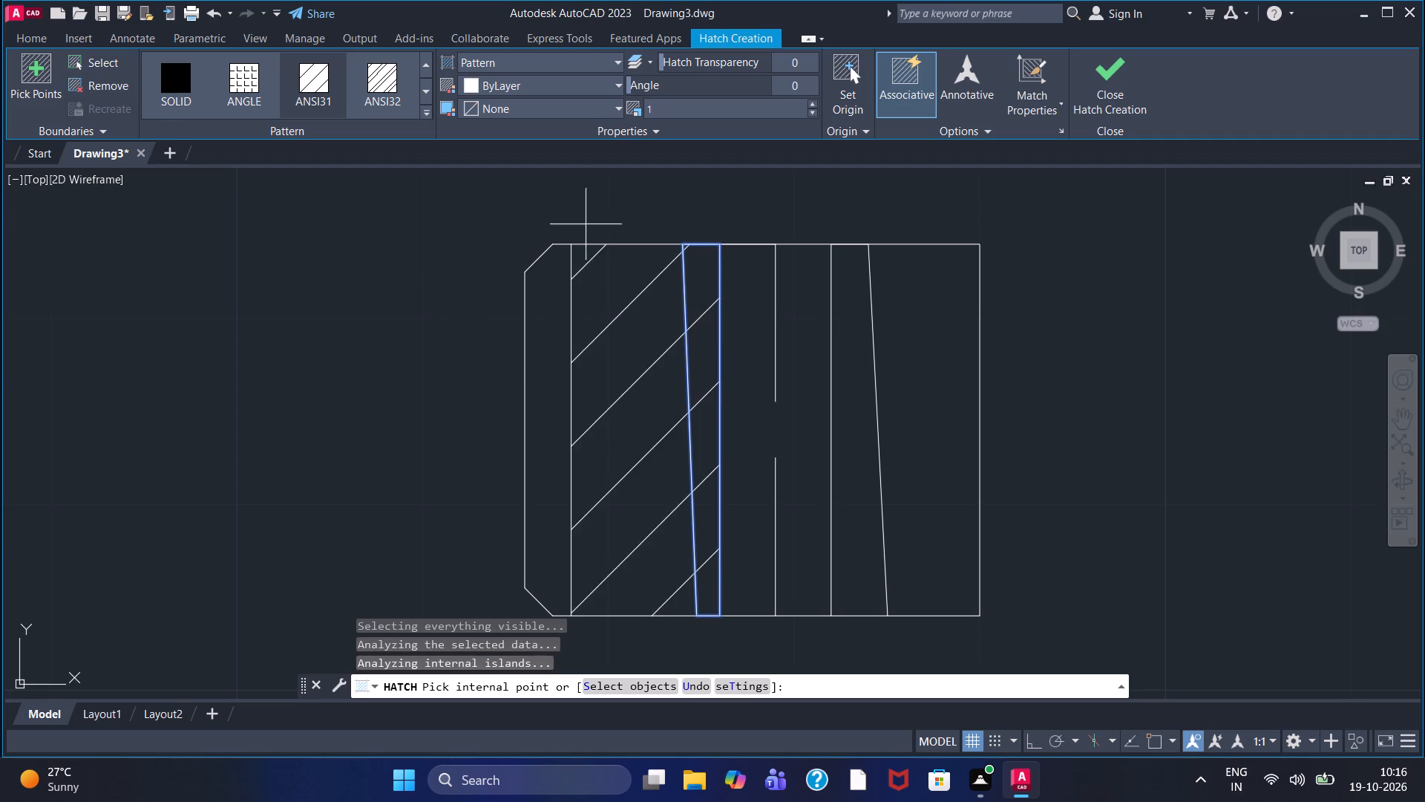
{"action": "left_click", "coordinate": [809, 117]}
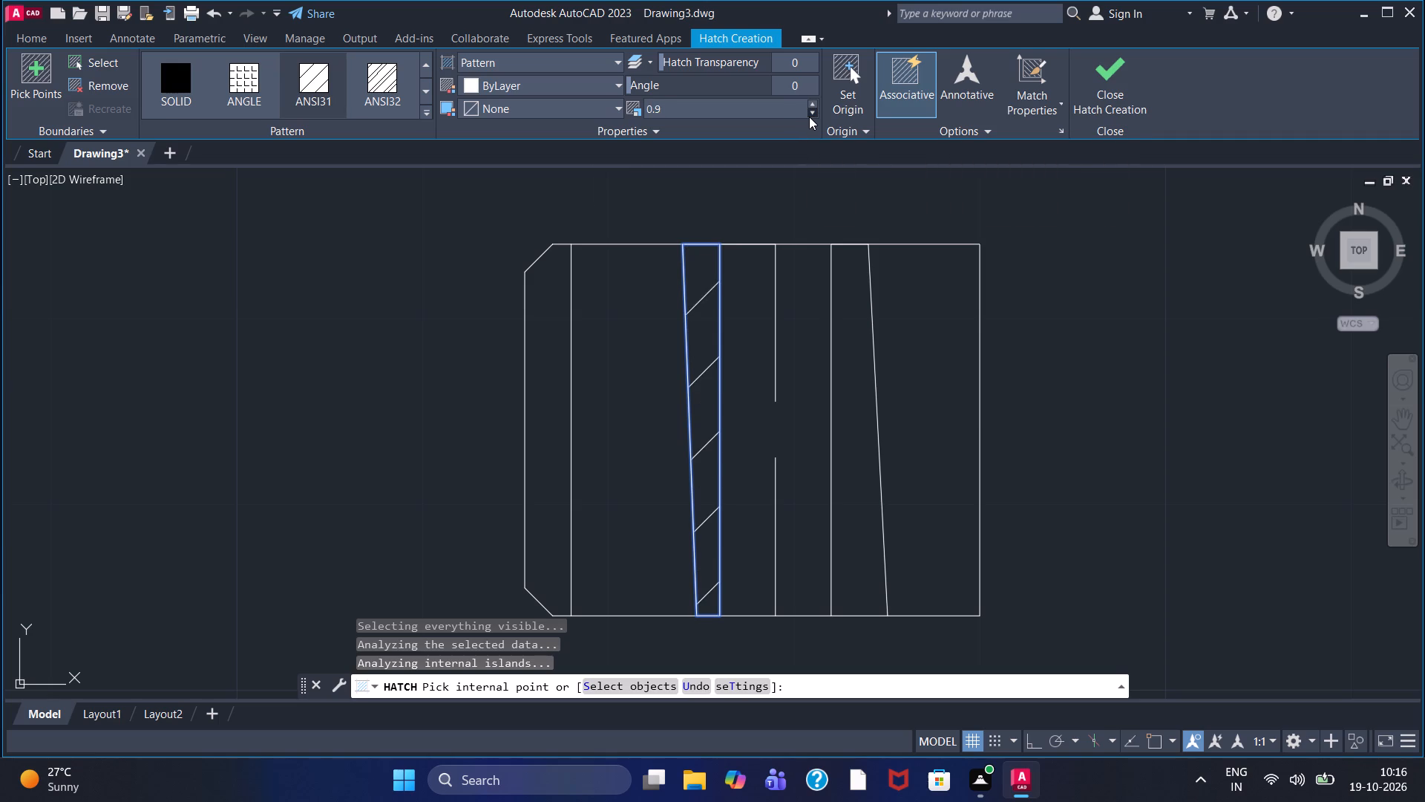
{"action": "left_click", "coordinate": [809, 117]}
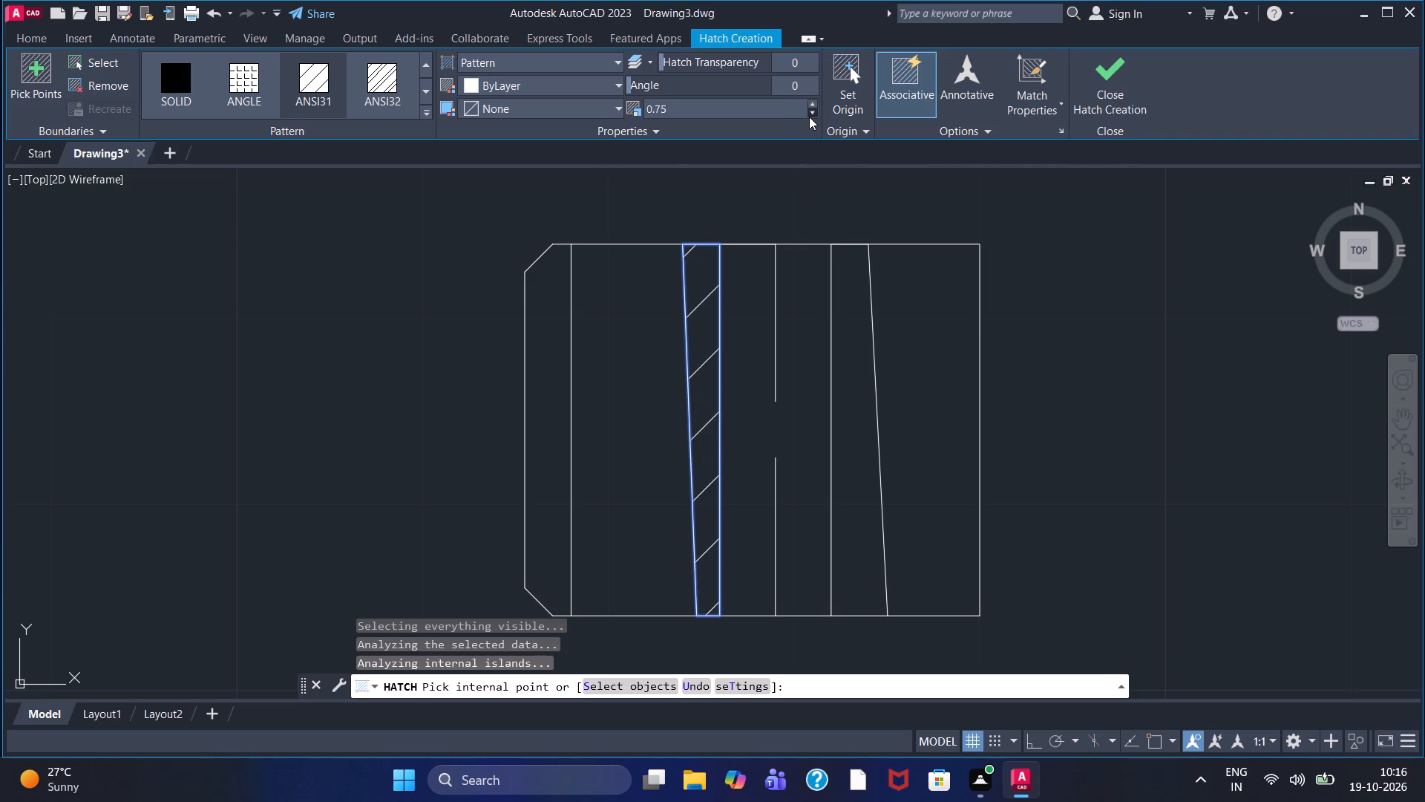
{"action": "double_click", "coordinate": [809, 117]}
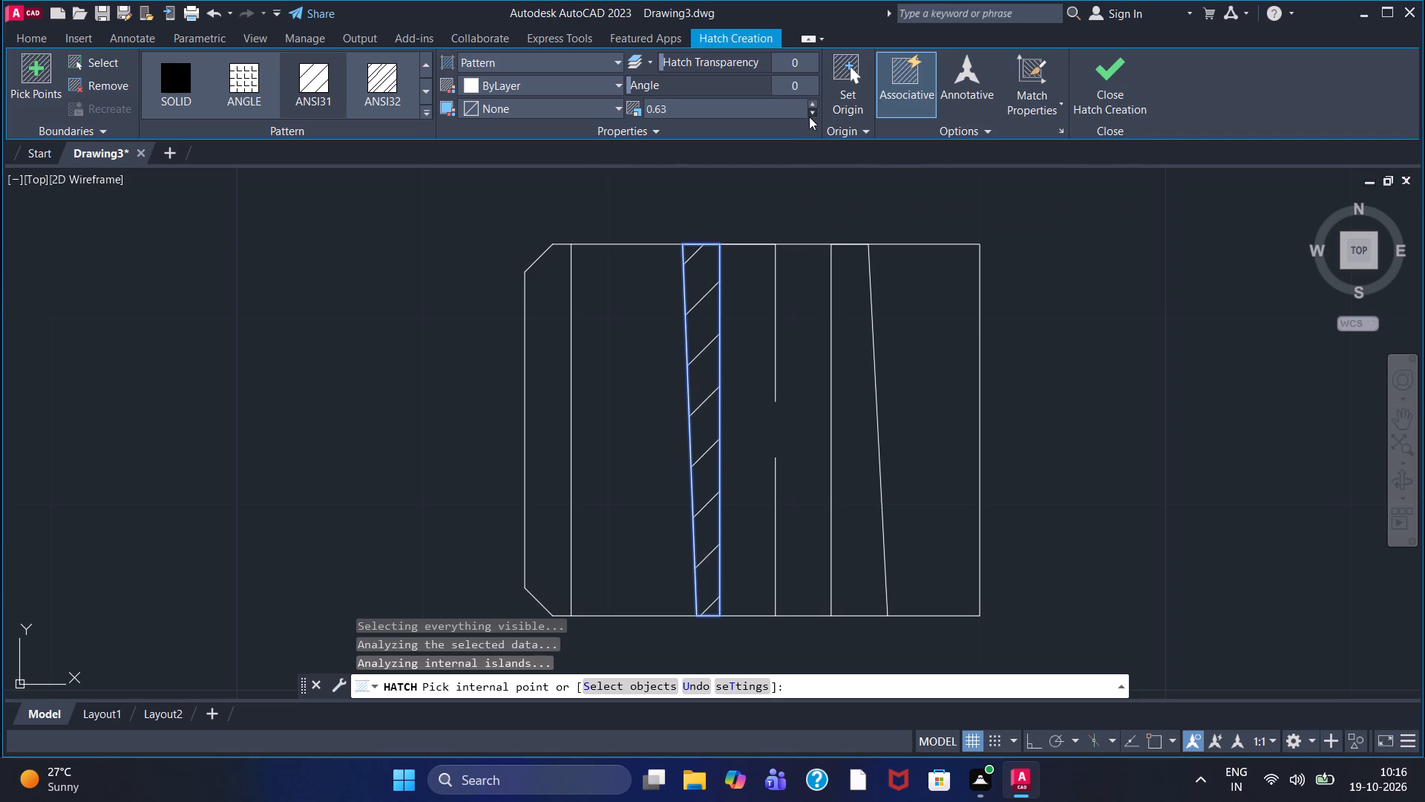
{"action": "double_click", "coordinate": [813, 114]}
{"action": "left_click", "coordinate": [813, 114]}
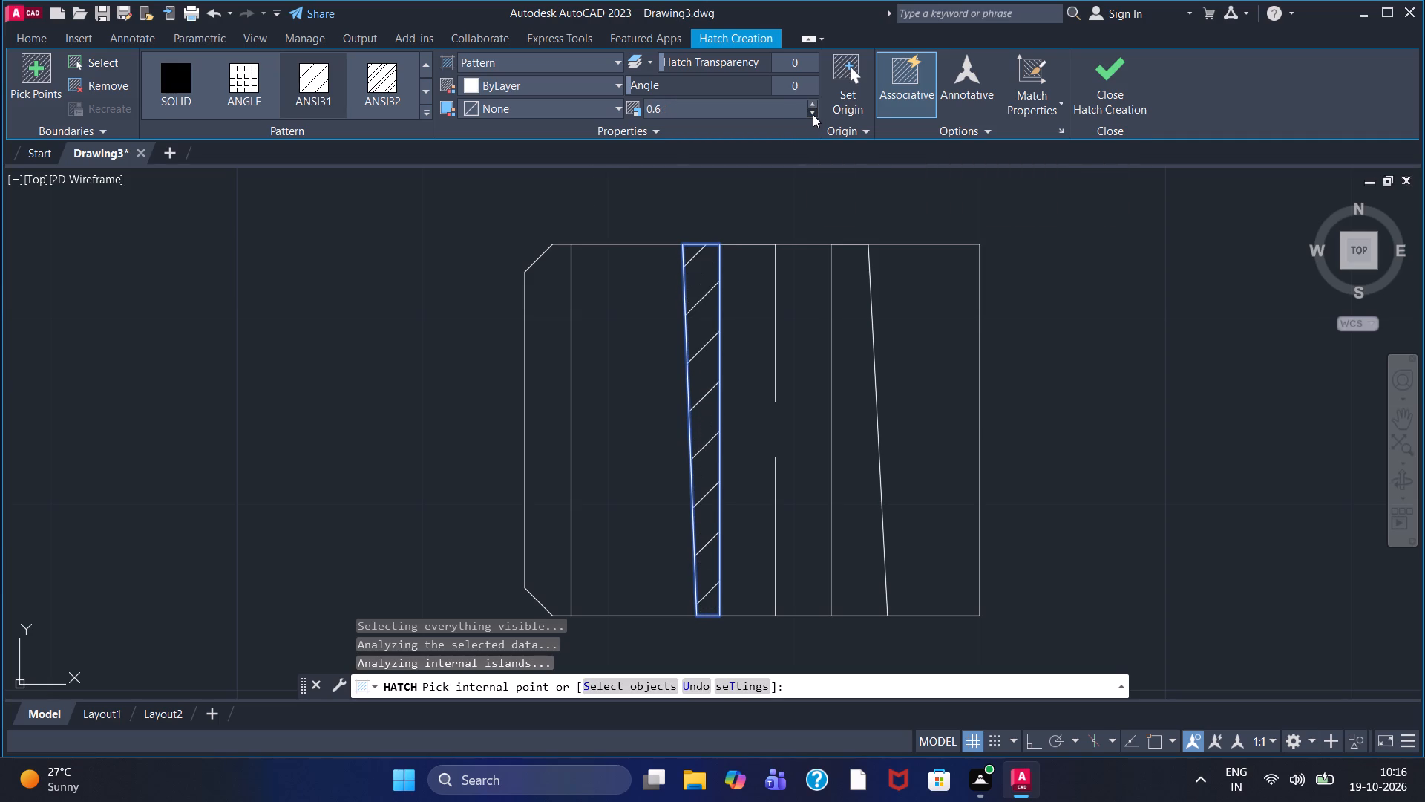
{"action": "left_click", "coordinate": [813, 114]}
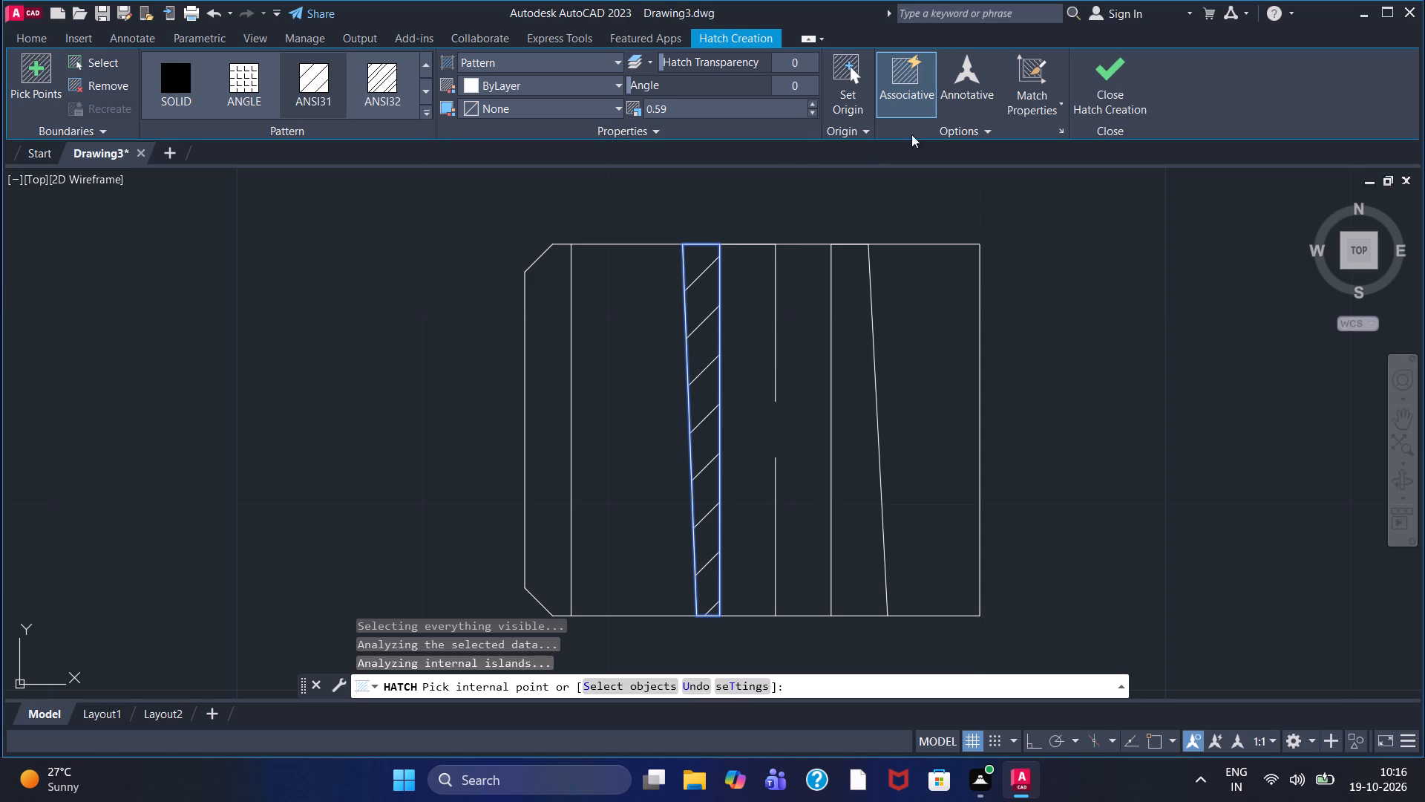
{"action": "left_click", "coordinate": [1098, 79]}
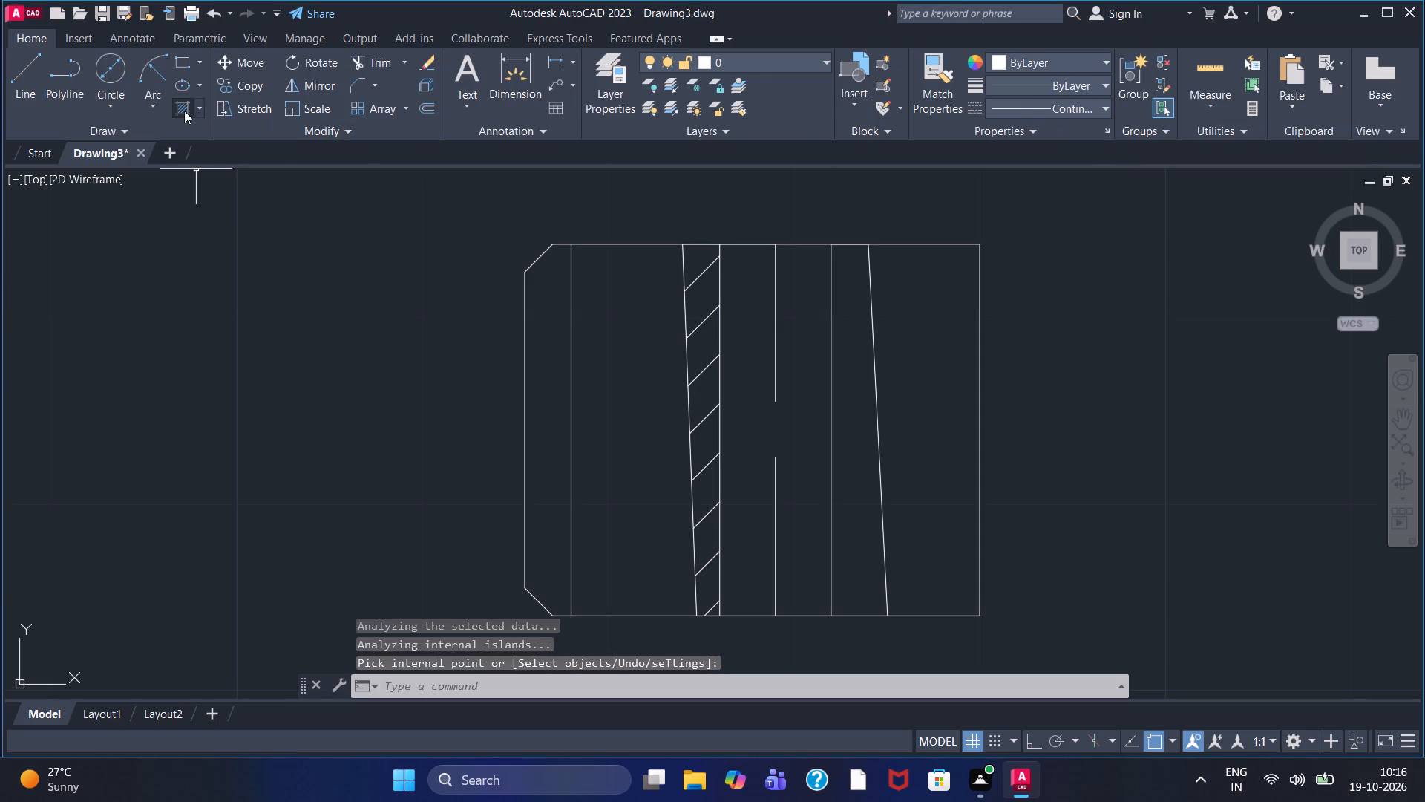
Hatch the tapered strip between the right inner vertical line and the right slanted line with ANSI31 at scale 0.59.
{"action": "left_click", "coordinate": [180, 111]}
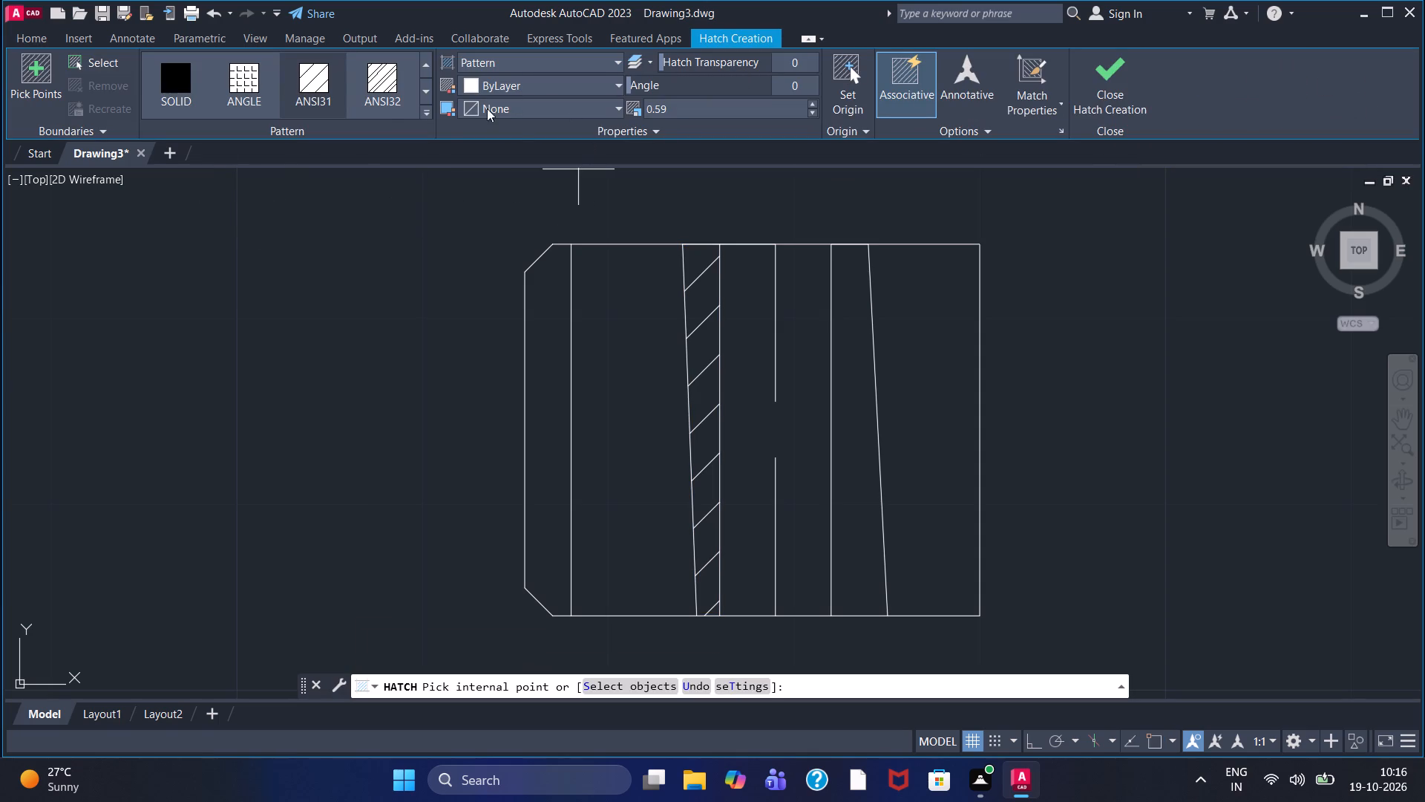
{"action": "left_click", "coordinate": [309, 80]}
{"action": "left_click", "coordinate": [849, 297]}
{"action": "left_click", "coordinate": [1123, 65]}
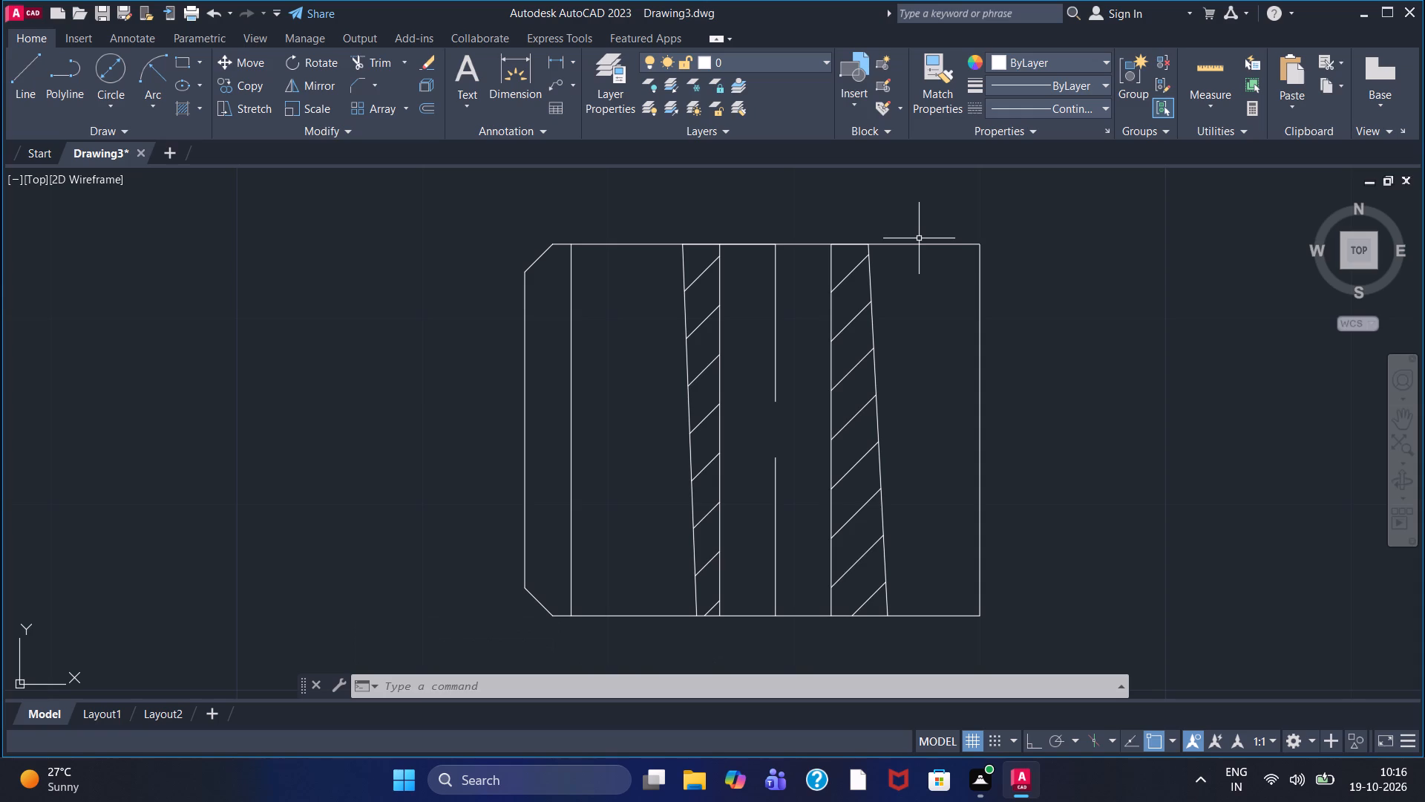
With the dashed ACAD linetype, draw a 96-long horizontal centreline rightward from the midpoint of the hatched part's right edge.
{"action": "middle_click_drag", "start_coordinate": [922, 322], "coordinate": [906, 293]}
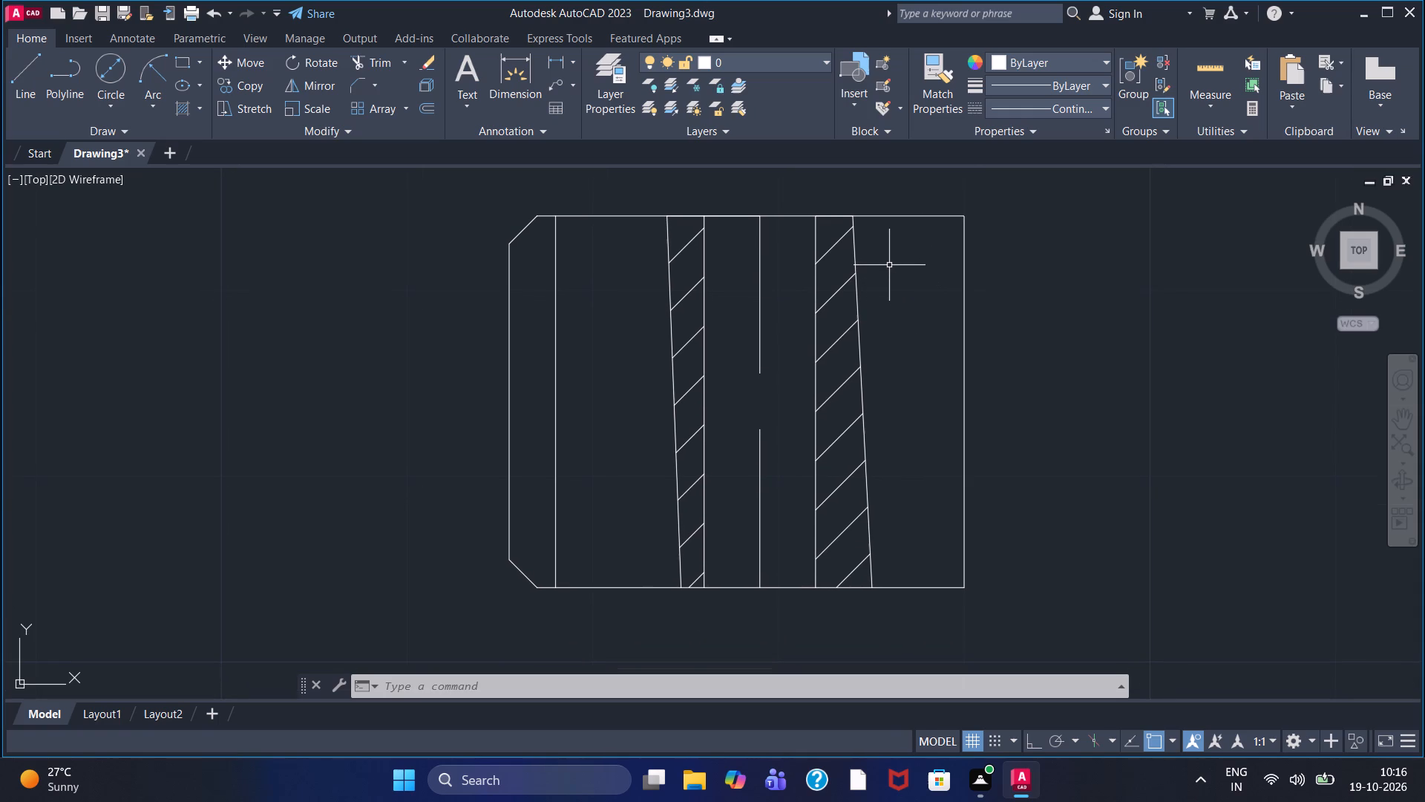
{"action": "scroll", "coordinate": [889, 265], "scroll_direction": "down", "scroll_amount": 1}
{"action": "middle_click_drag", "start_coordinate": [891, 267], "coordinate": [723, 285]}
{"action": "middle_click_drag", "start_coordinate": [723, 292], "coordinate": [714, 272]}
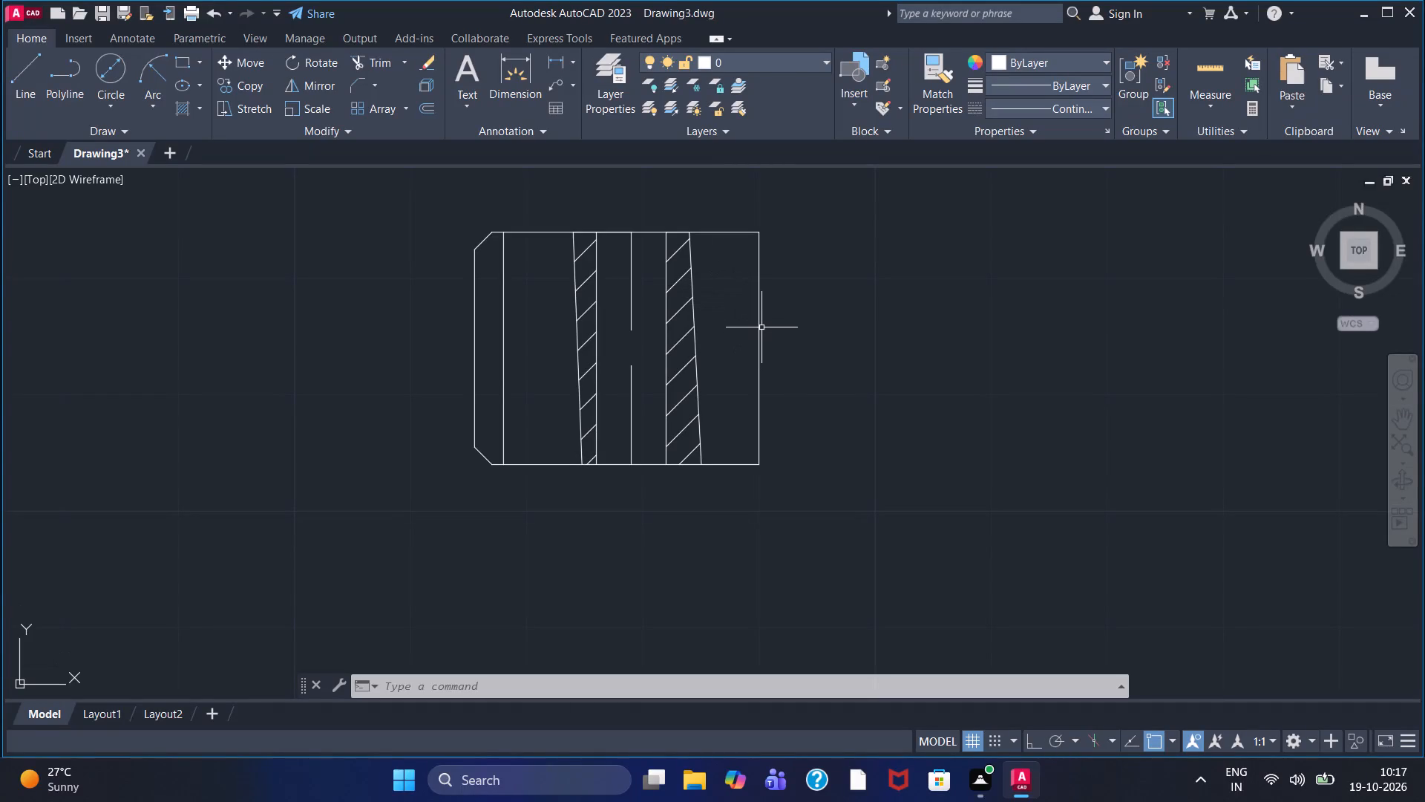
{"action": "middle_click_drag", "start_coordinate": [726, 329], "coordinate": [724, 327]}
{"action": "middle_click_drag", "start_coordinate": [724, 327], "coordinate": [711, 301]}
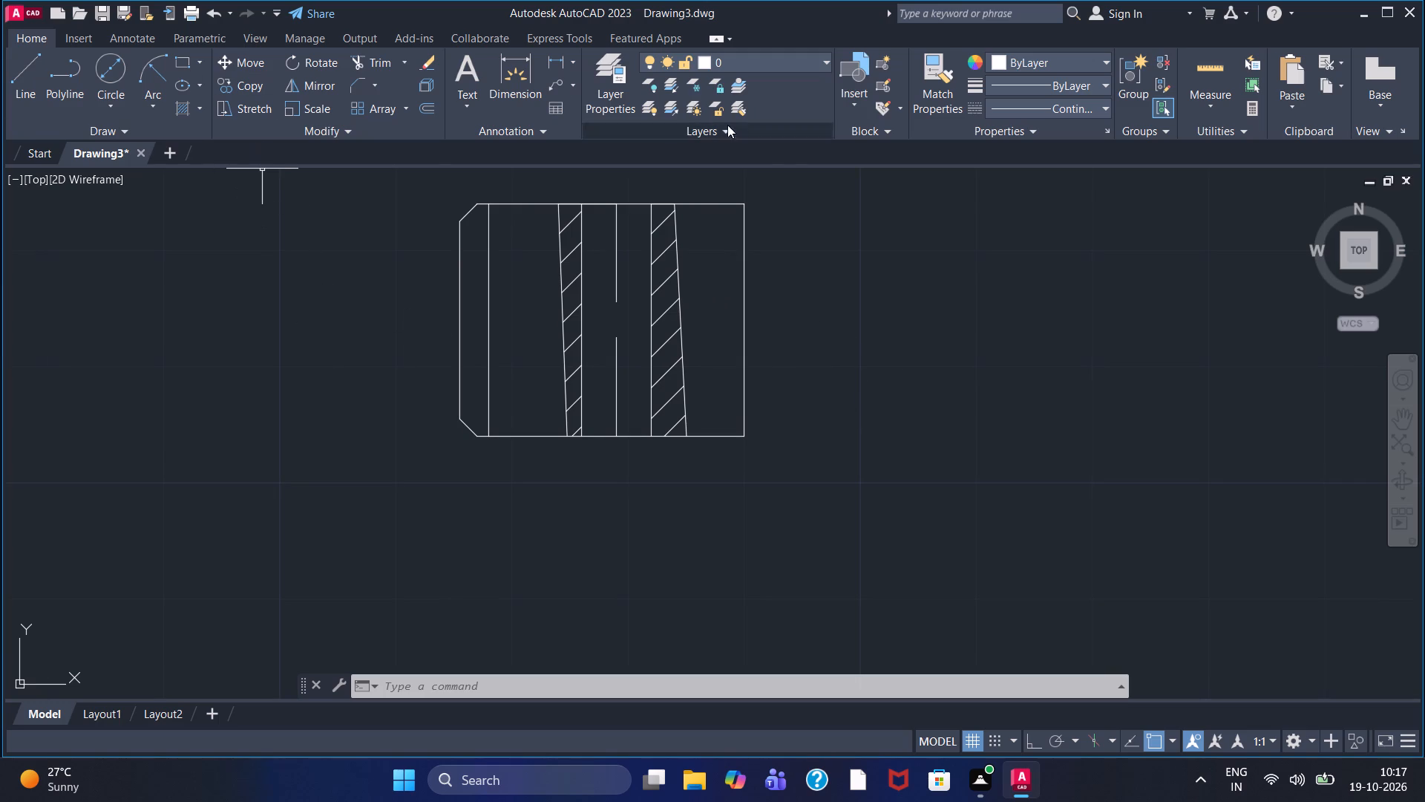
{"action": "left_click", "coordinate": [1013, 103]}
{"action": "left_click", "coordinate": [1038, 171]}
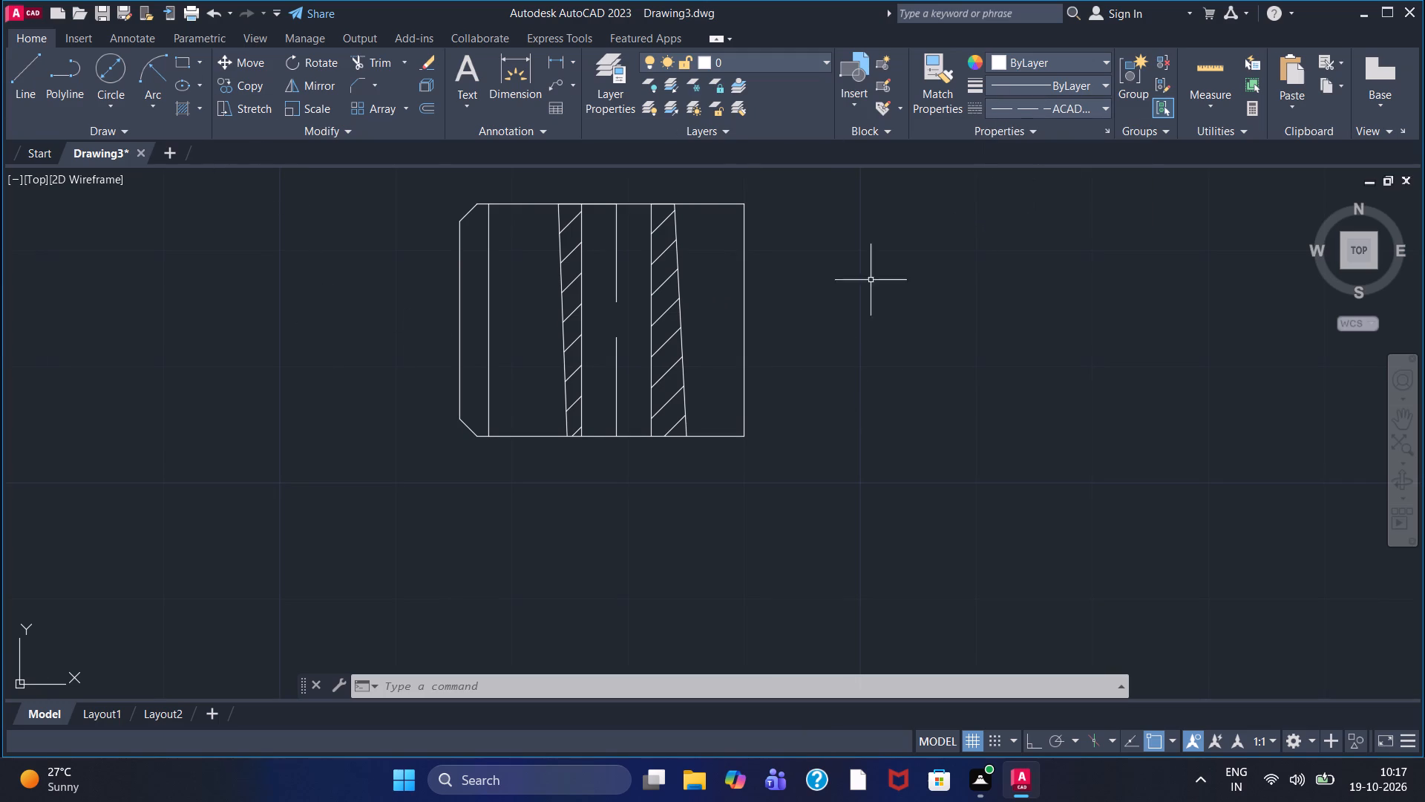
{"action": "left_click", "coordinate": [13, 76]}
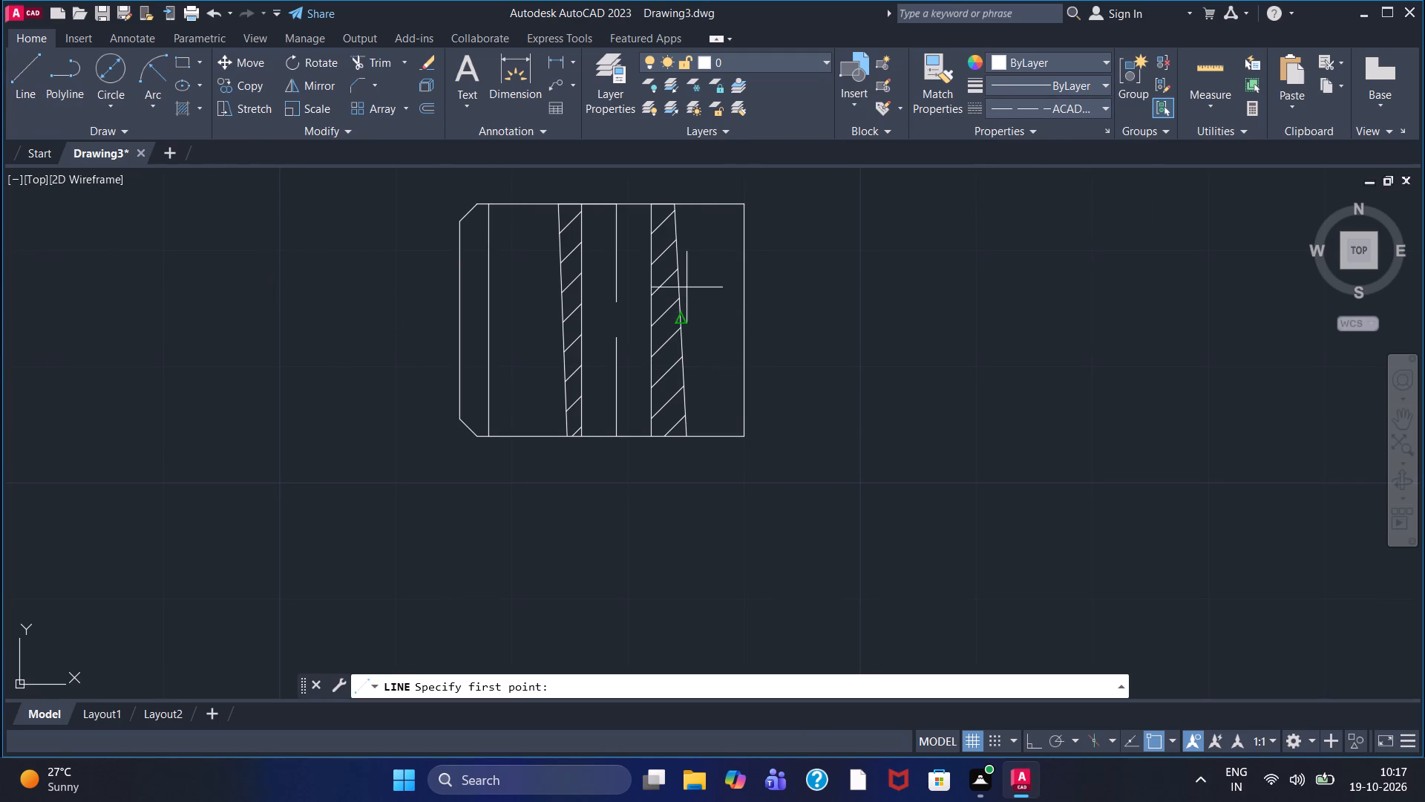
{"action": "left_click", "coordinate": [748, 318]}
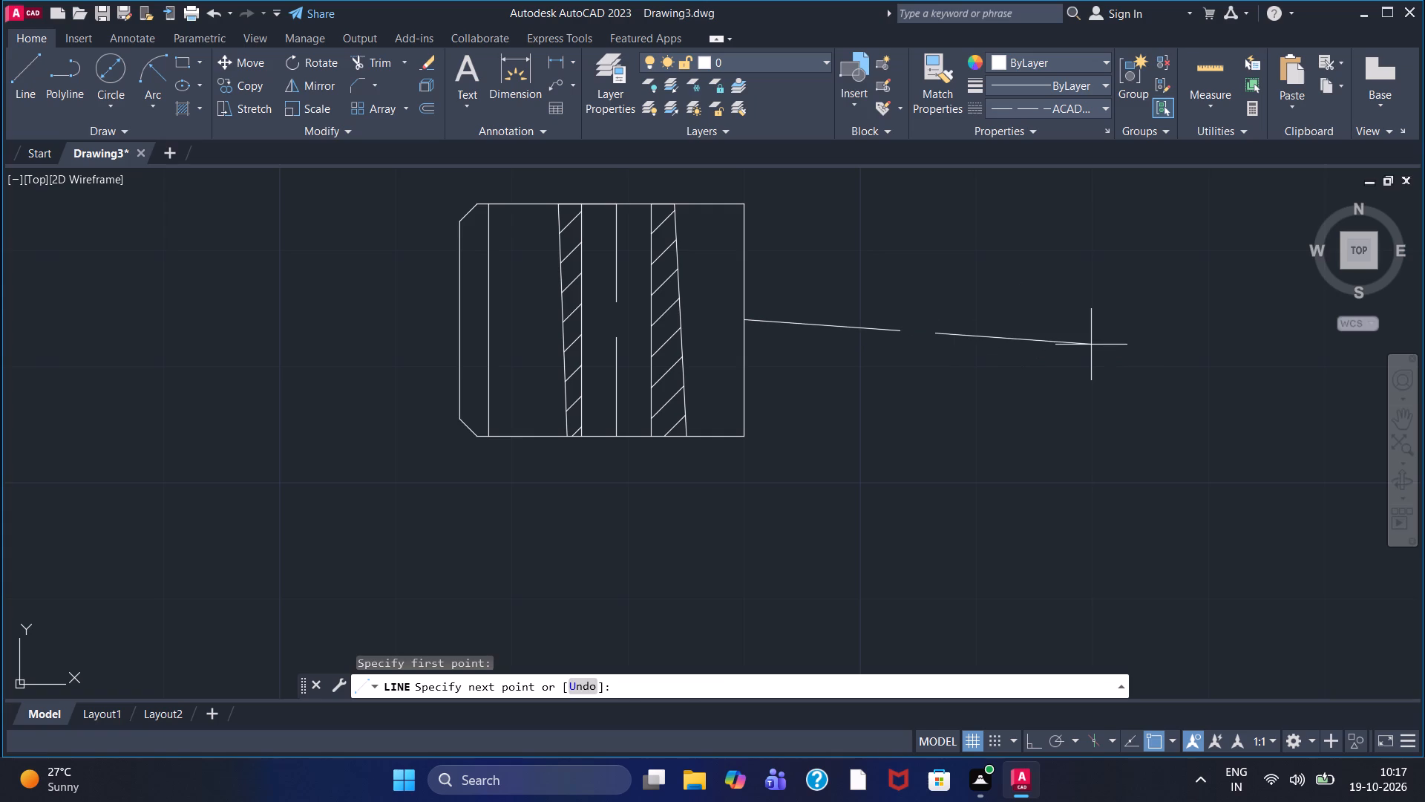
{"action": "key", "text": "F8"}
{"action": "middle_click_drag", "start_coordinate": [1091, 342], "coordinate": [807, 403]}
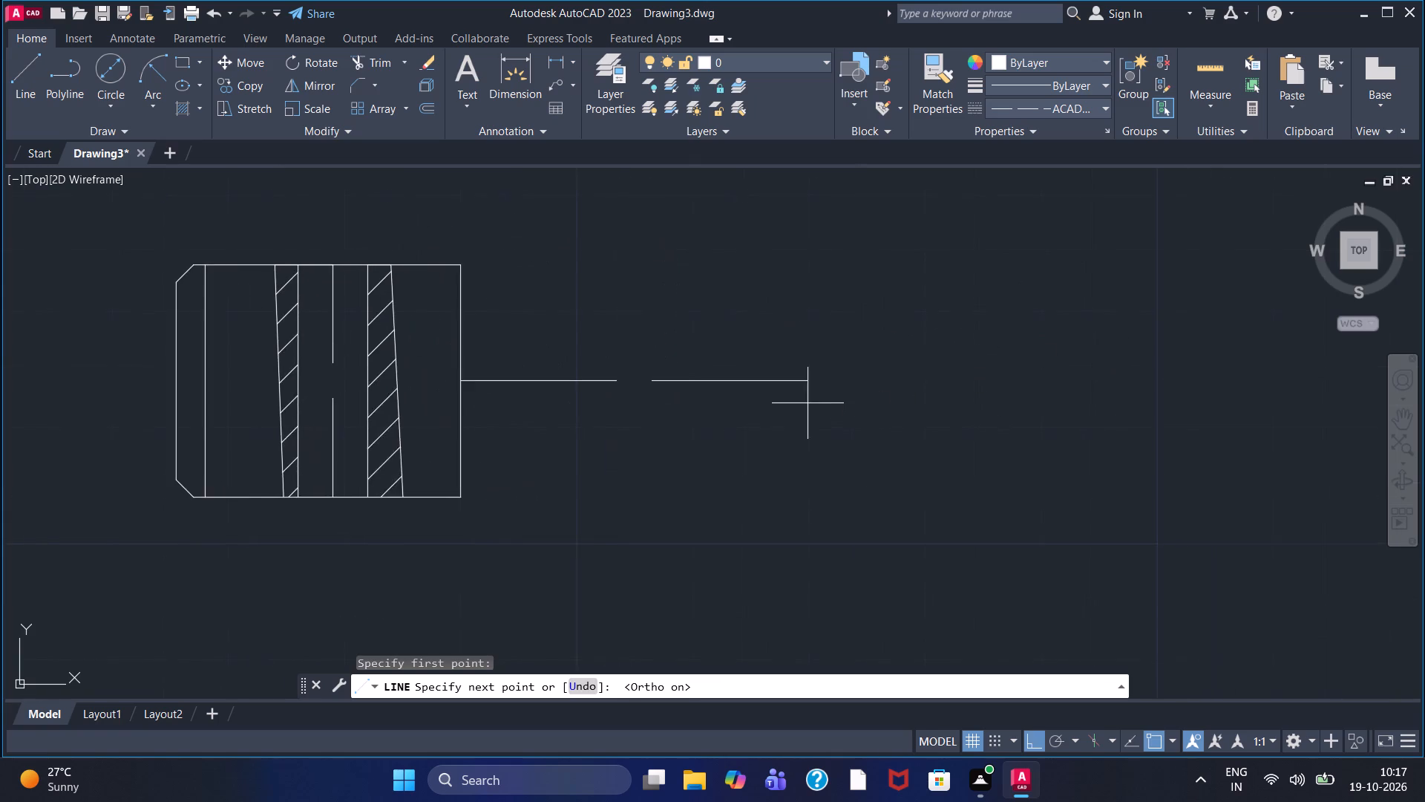
{"action": "scroll", "coordinate": [796, 385], "scroll_direction": "down", "scroll_amount": 1}
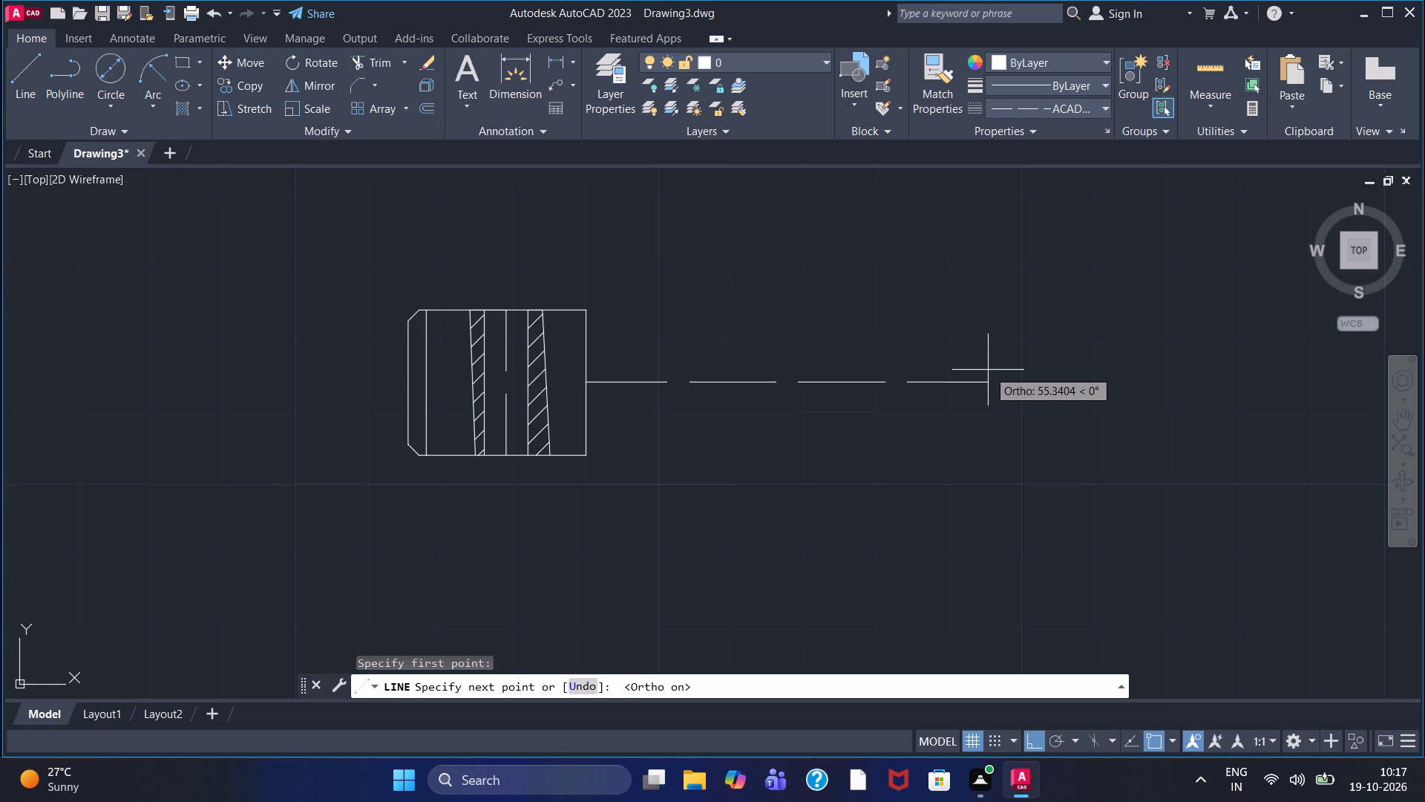
{"action": "type", "text": "96"}
{"action": "key", "text": "Return"}
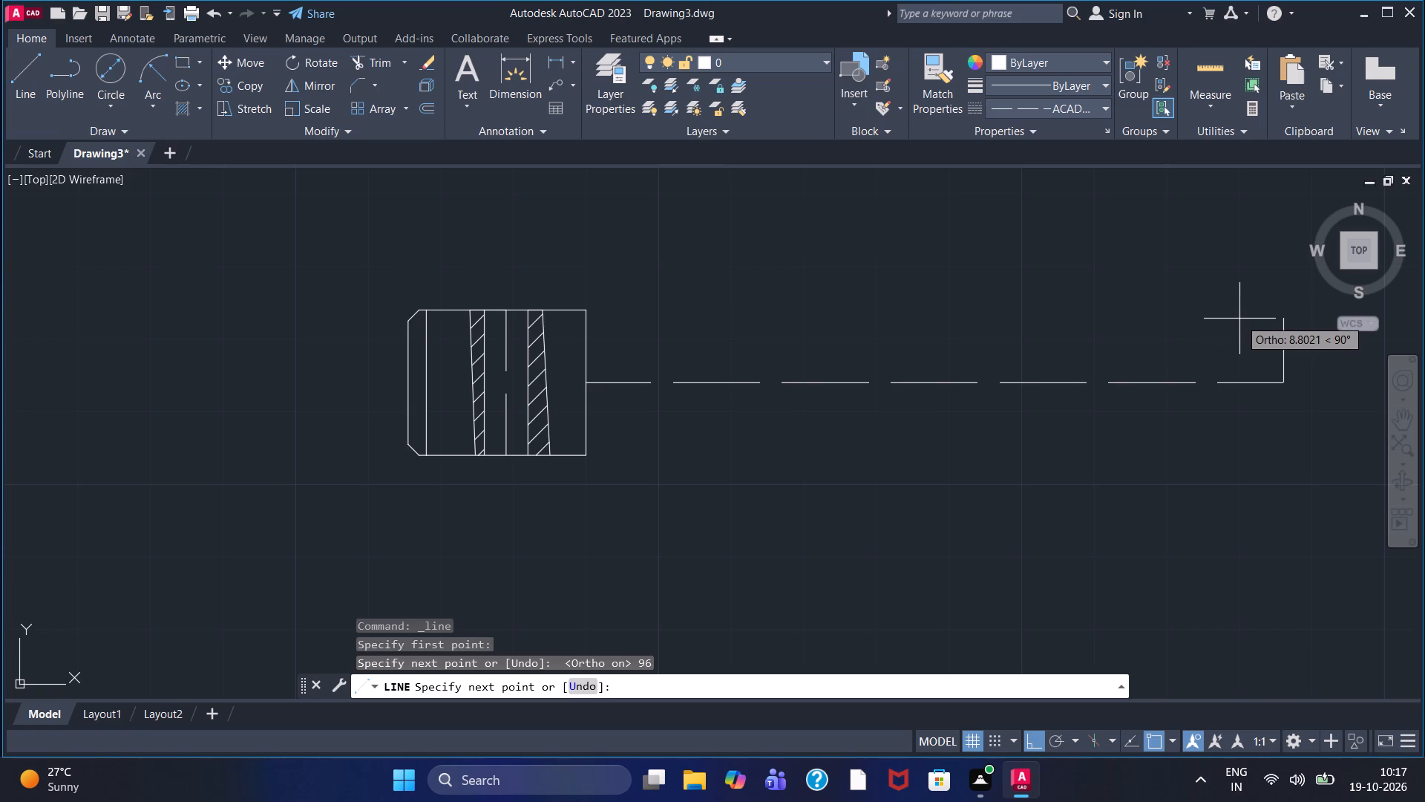
{"action": "key", "text": "Escape"}
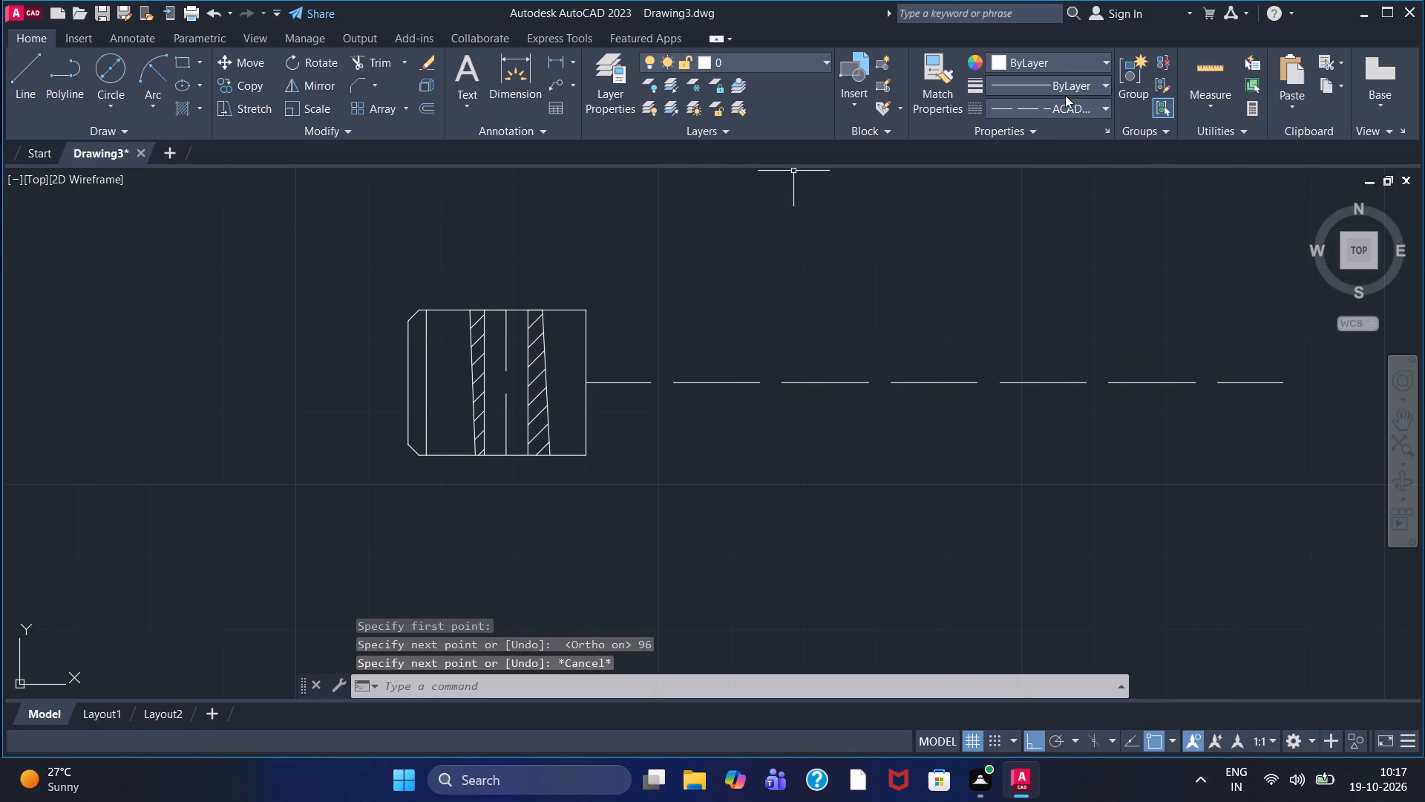
With the Continuous linetype, draw from the centreline's right end 6 up, about 99 left into the part, then two 6-long segments down.
{"action": "left_click", "coordinate": [1062, 107]}
{"action": "left_click", "coordinate": [1073, 195]}
{"action": "left_click", "coordinate": [12, 88]}
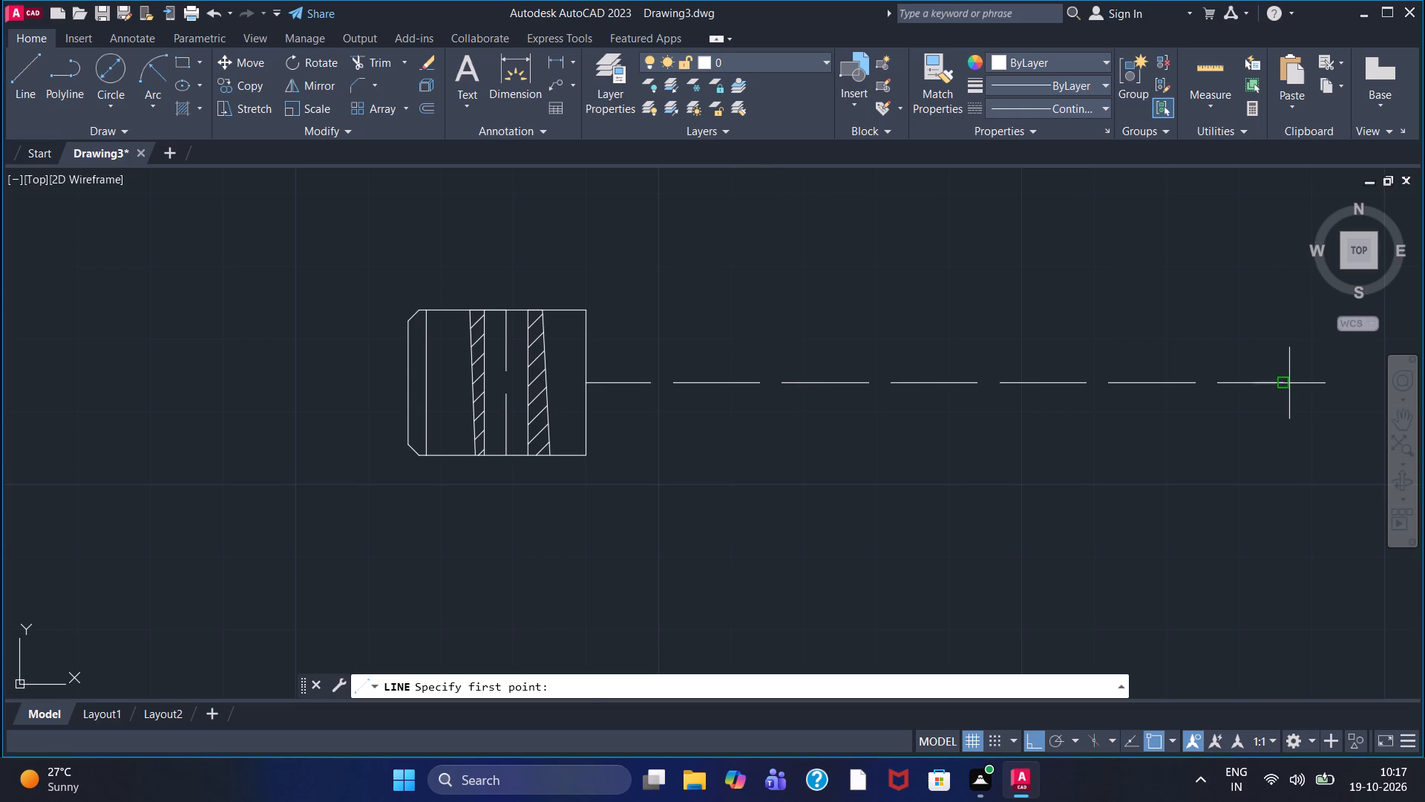
{"action": "left_click", "coordinate": [1287, 382]}
{"action": "key", "text": "6"}
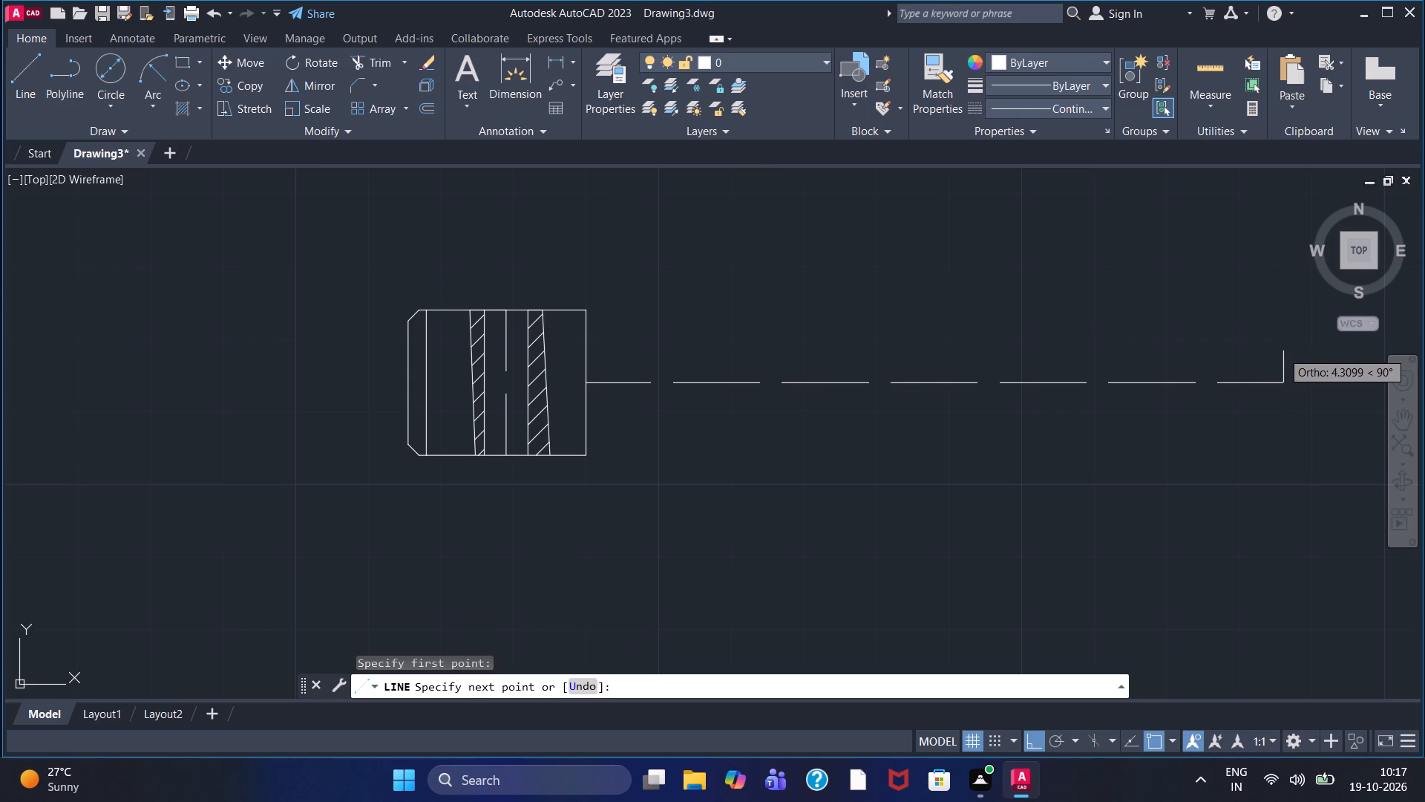
{"action": "key", "text": "Return"}
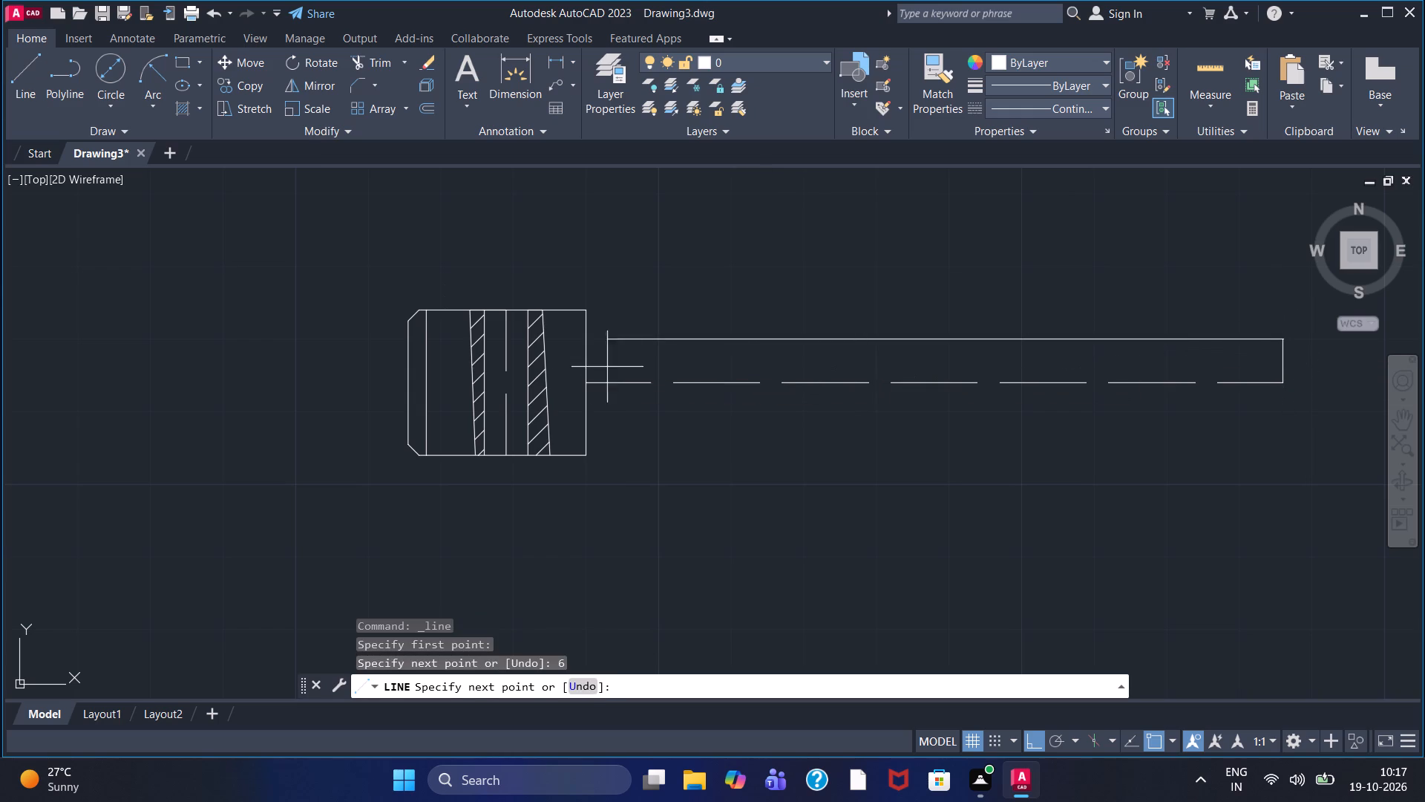
{"action": "left_click", "coordinate": [562, 336]}
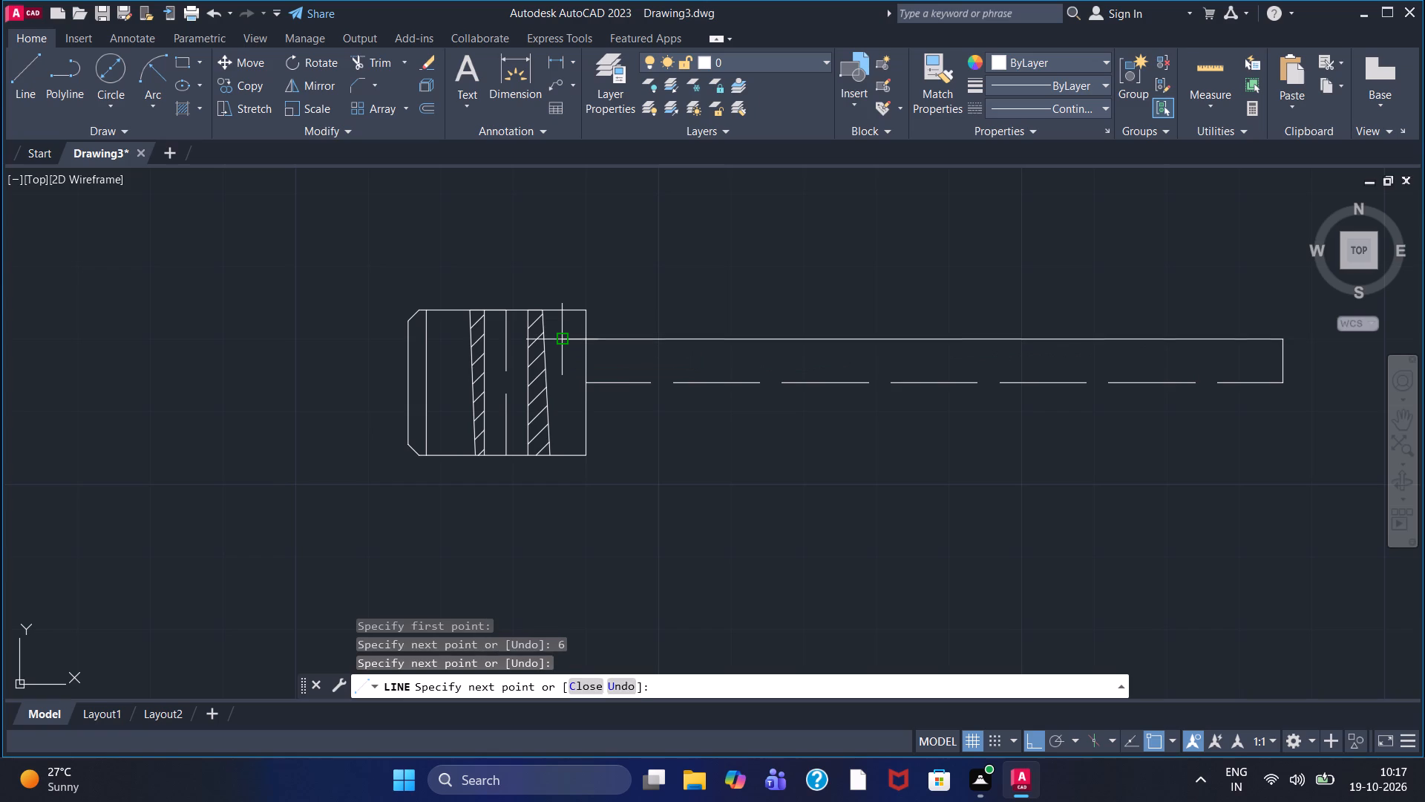
{"action": "key", "text": "6"}
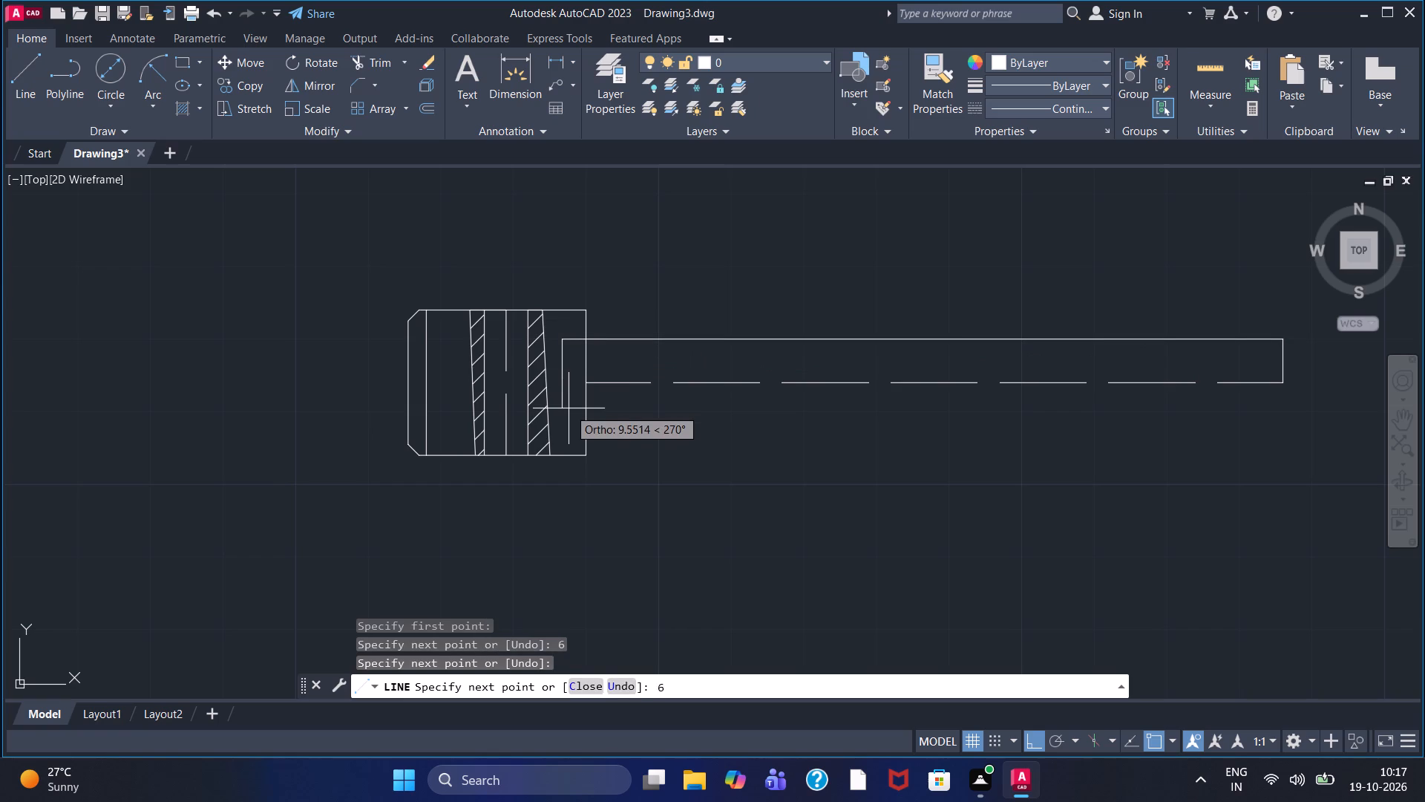
{"action": "key", "text": "Return"}
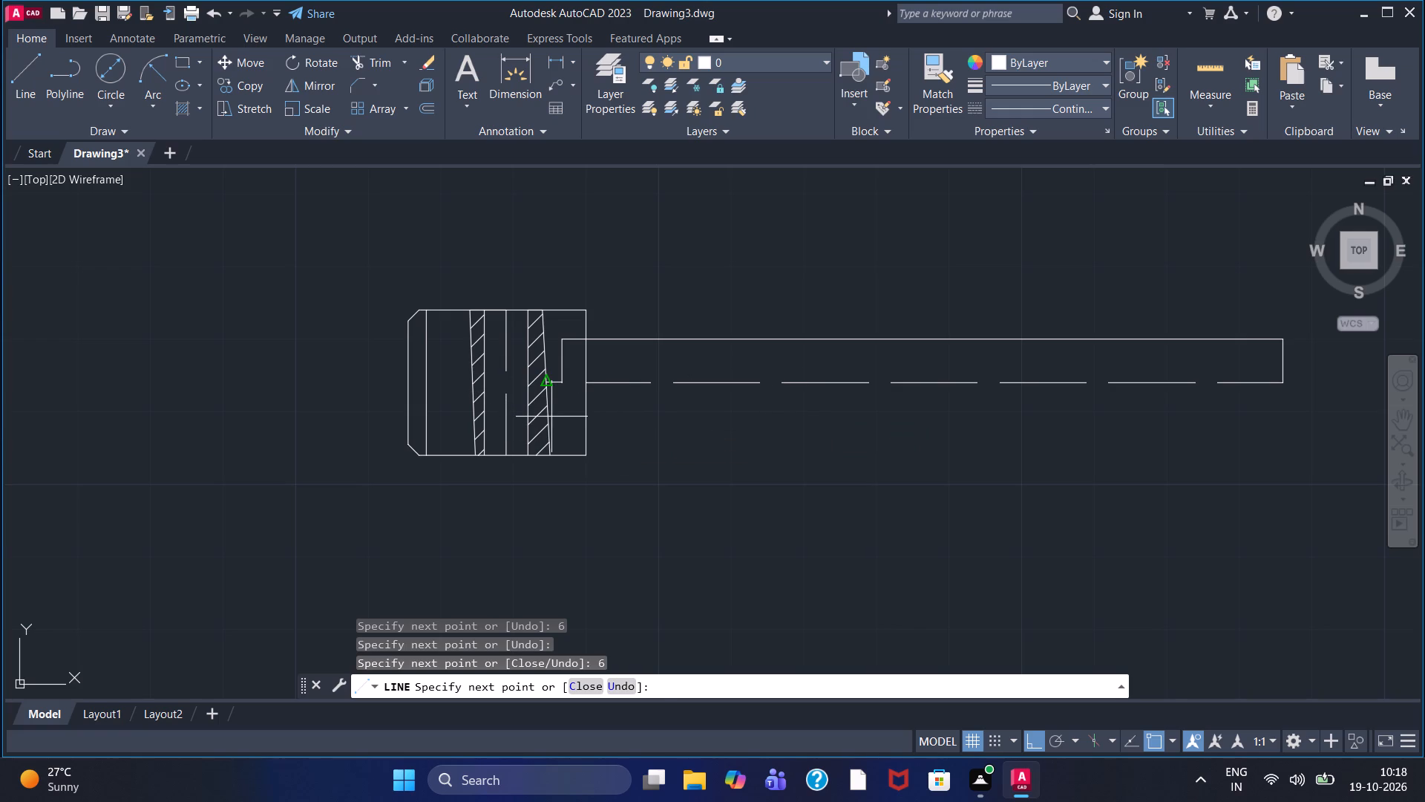
{"action": "key", "text": "6"}
{"action": "key", "text": "Return"}
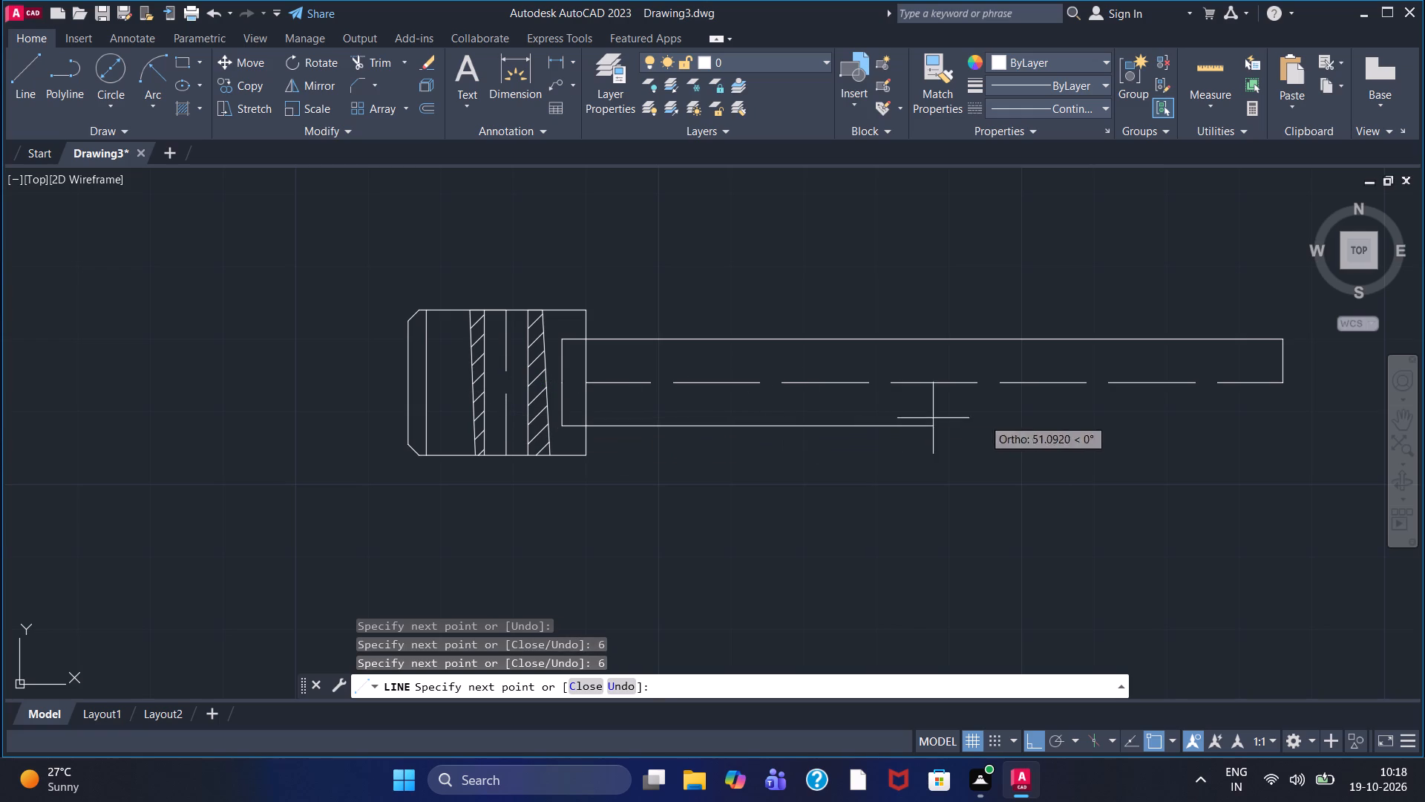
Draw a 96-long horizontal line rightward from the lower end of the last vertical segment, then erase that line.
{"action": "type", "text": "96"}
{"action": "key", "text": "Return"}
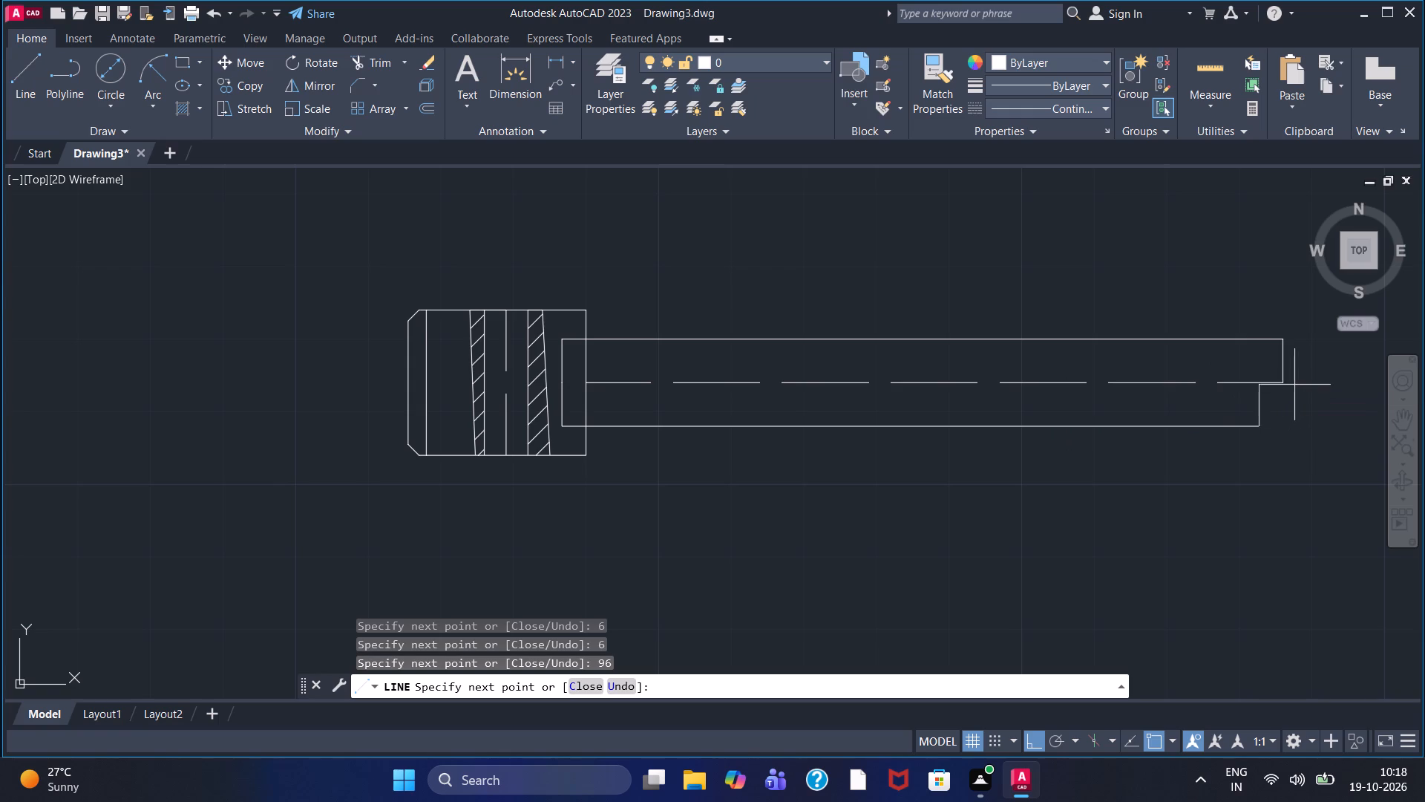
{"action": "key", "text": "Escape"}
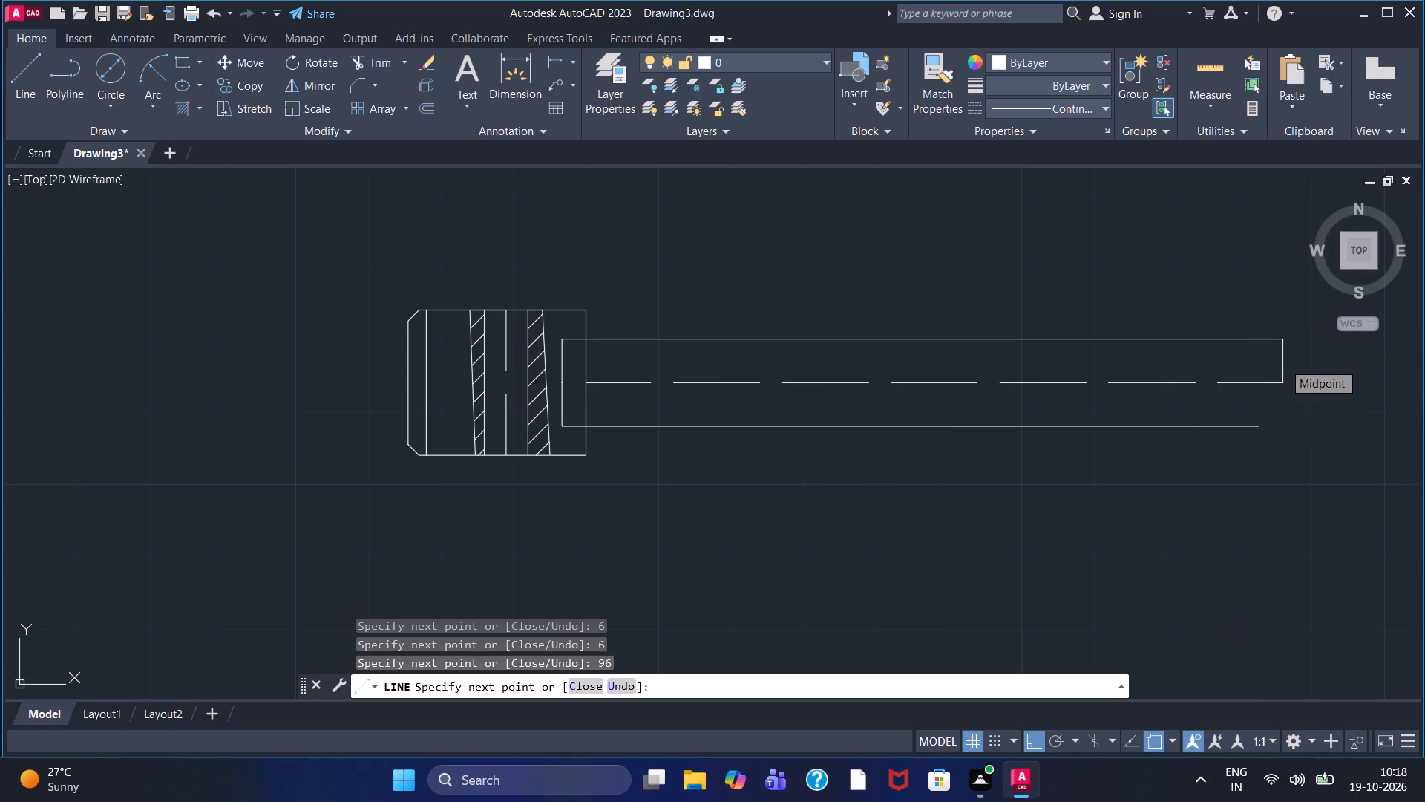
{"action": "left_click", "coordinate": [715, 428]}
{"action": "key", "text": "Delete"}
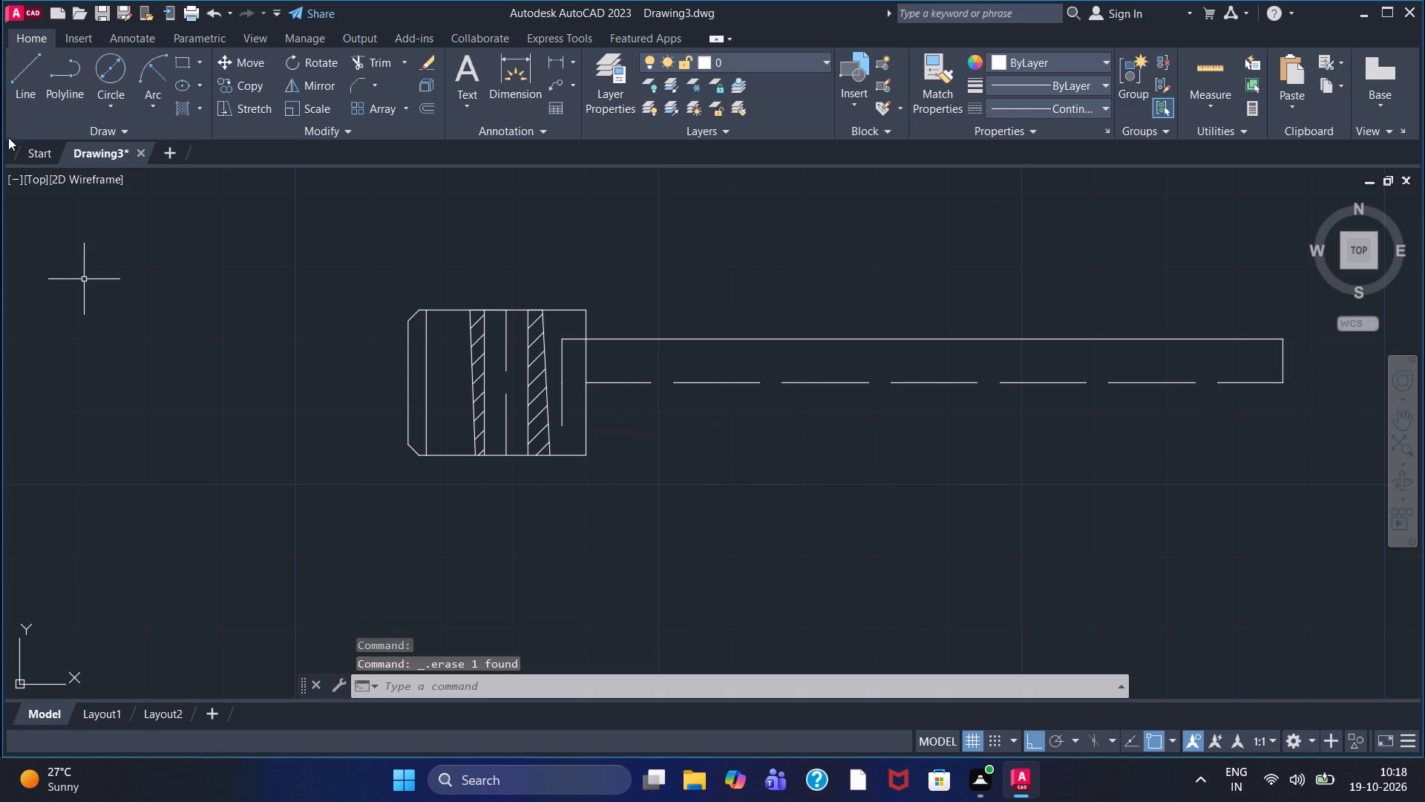
Draw a line from the centreline's right end 6 down, then left to the lower end of the vertical line inside the hatched part.
{"action": "left_click", "coordinate": [16, 97]}
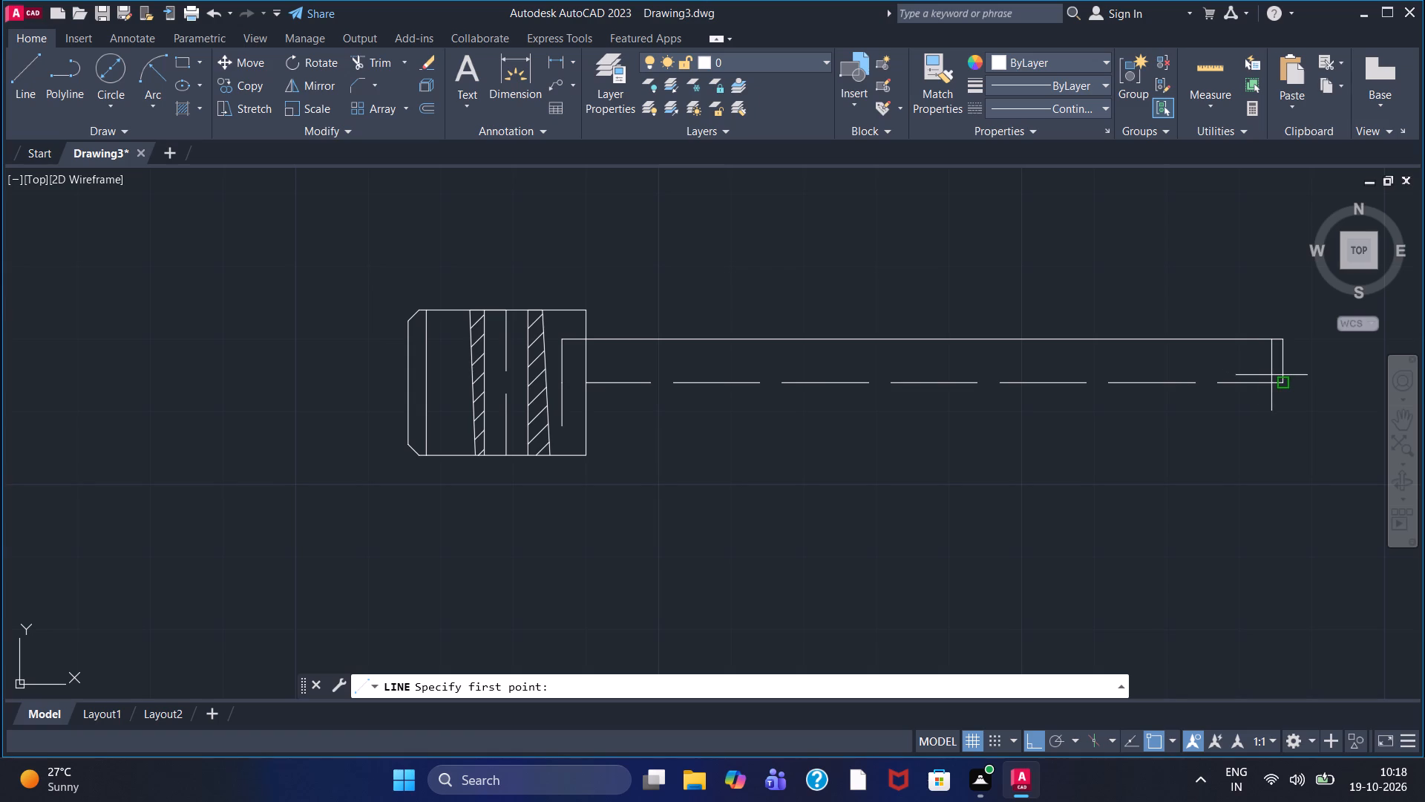
{"action": "left_click", "coordinate": [1279, 381]}
{"action": "key", "text": "6"}
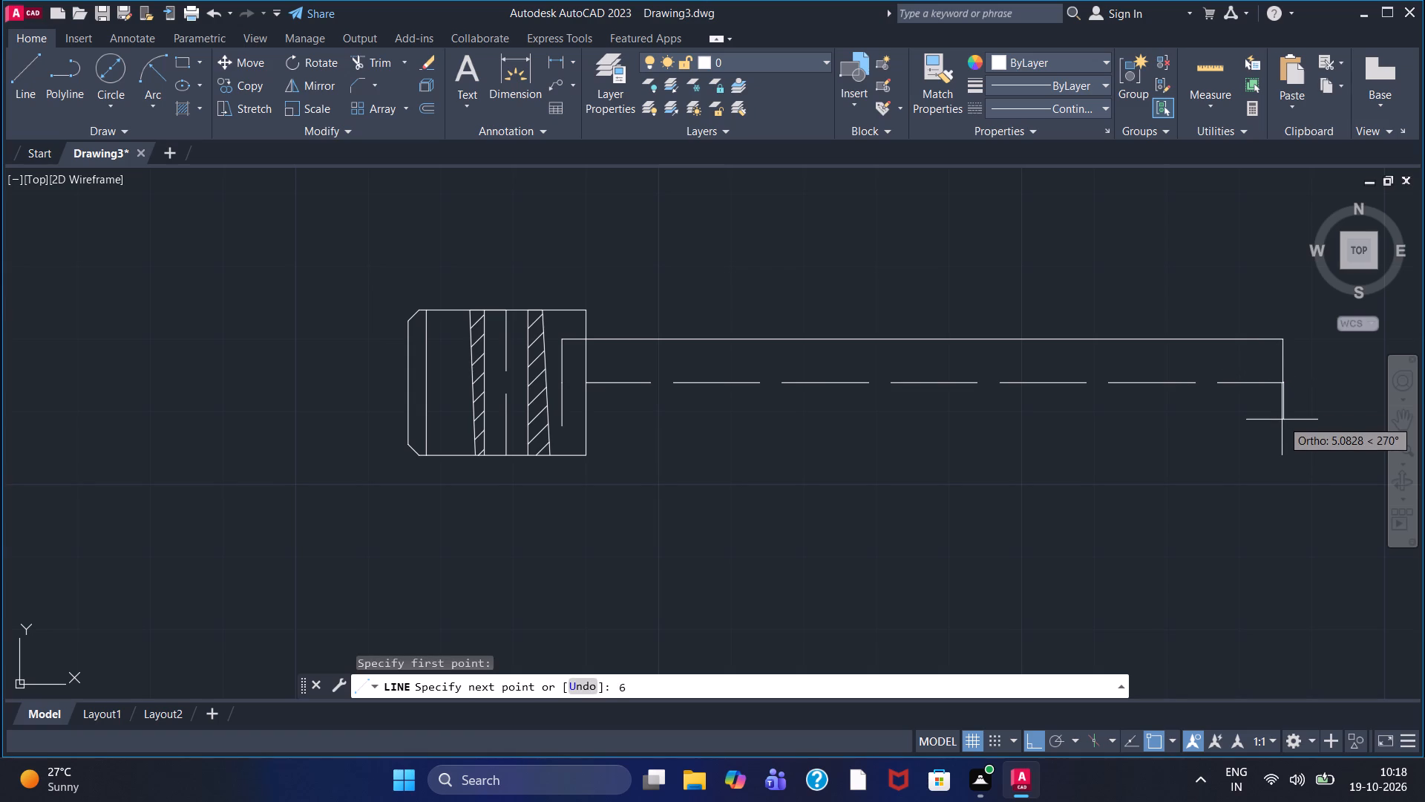
{"action": "key", "text": "Return"}
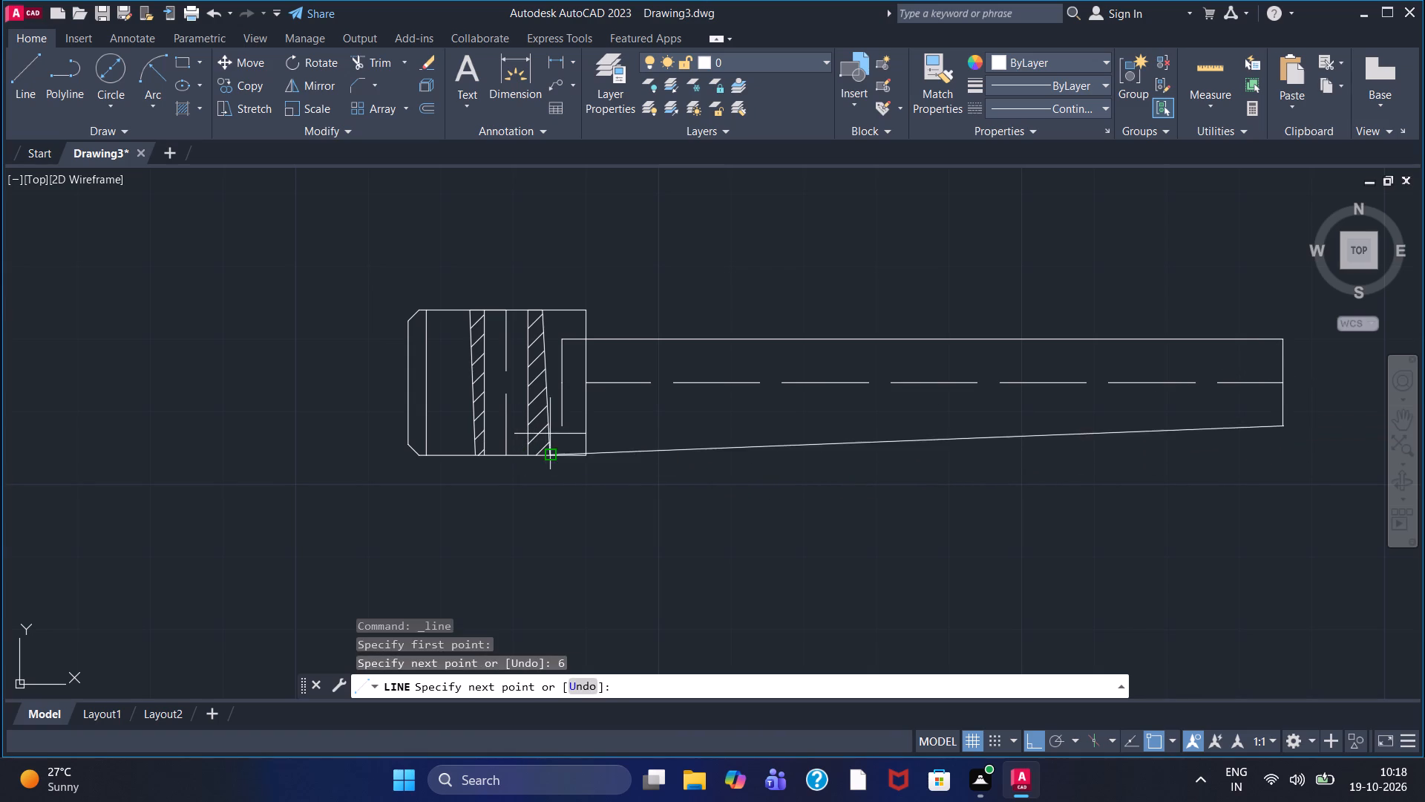
{"action": "left_click", "coordinate": [560, 426]}
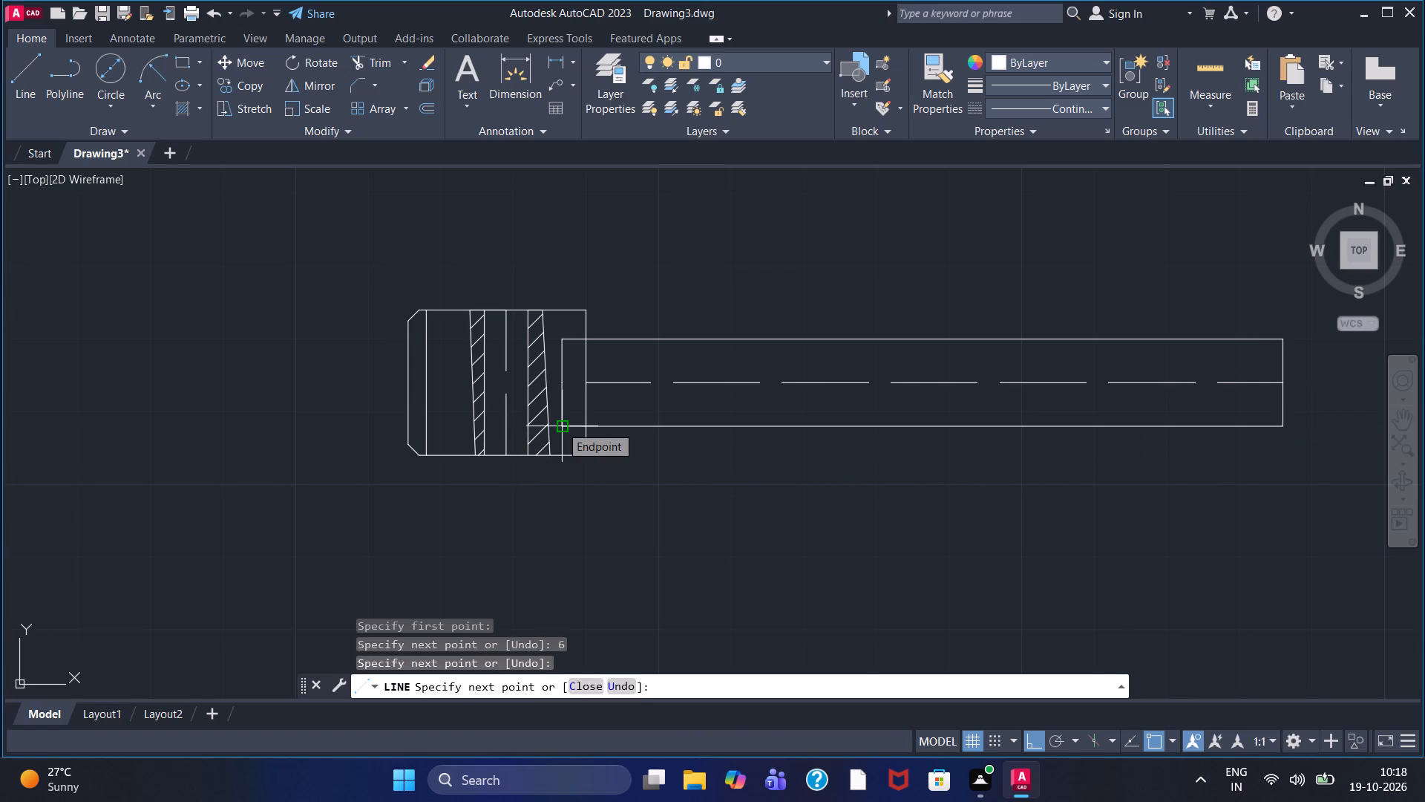
Trim away the bar's upper, lower and vertical line pieces lying inside the hatched part.
{"action": "left_click", "coordinate": [366, 61]}
{"action": "left_click", "coordinate": [574, 339]}
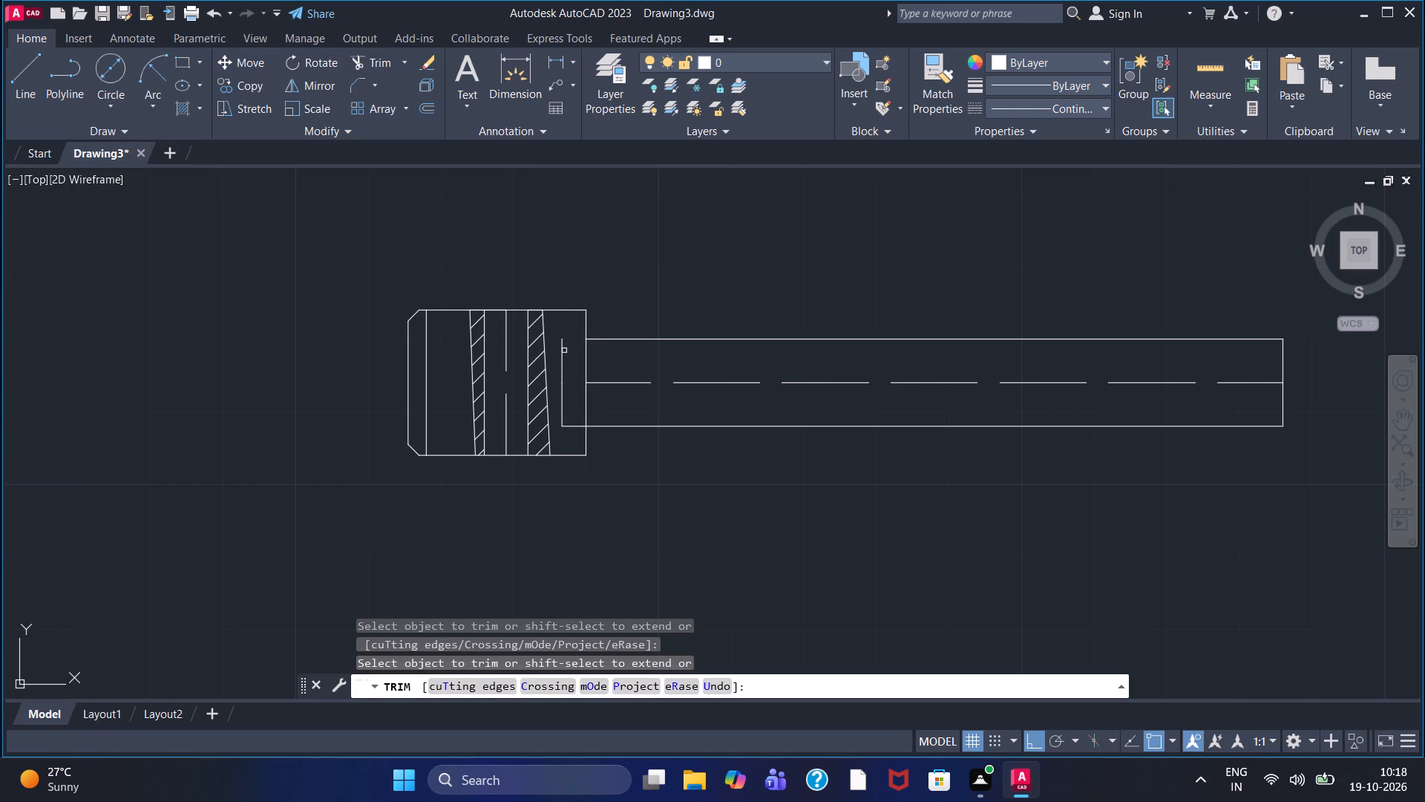
{"action": "left_click", "coordinate": [564, 351]}
{"action": "left_click", "coordinate": [560, 405]}
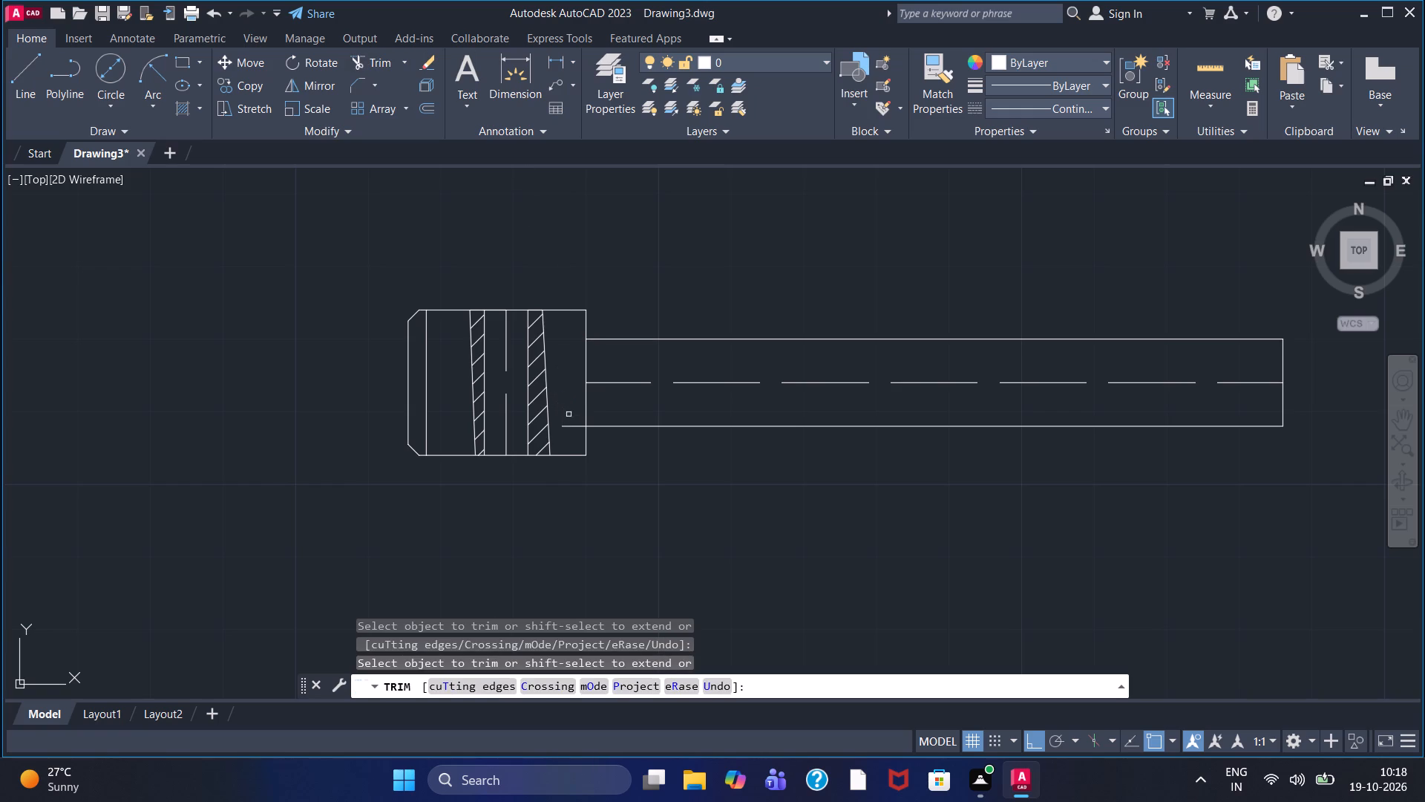
{"action": "left_click", "coordinate": [572, 426]}
Draw an end stub from the centreline's right end: 3 up, 12 right, 6 down, then back left to the bar's end edge.
{"action": "middle_click_drag", "start_coordinate": [1262, 457], "coordinate": [874, 477]}
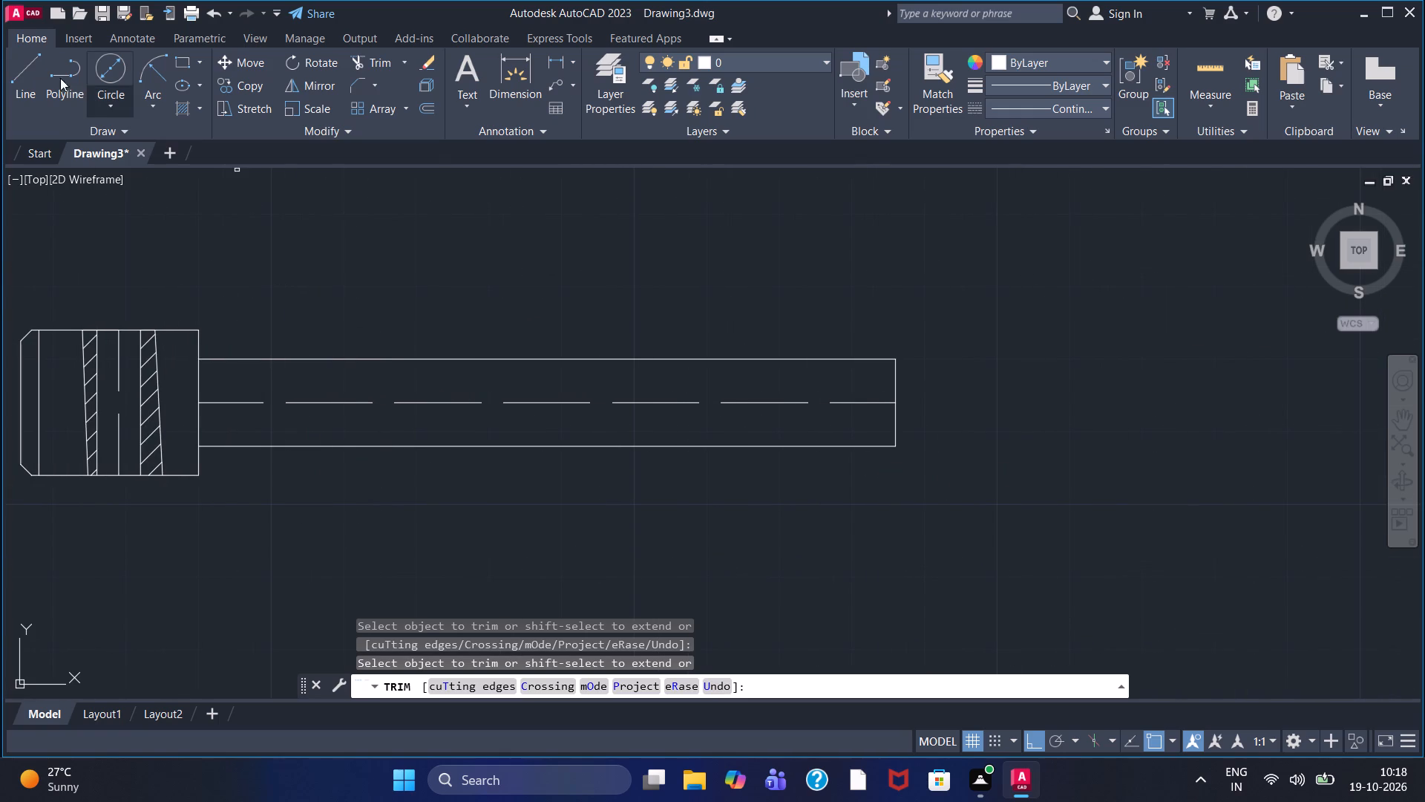
{"action": "left_click", "coordinate": [22, 67]}
{"action": "left_click", "coordinate": [894, 403]}
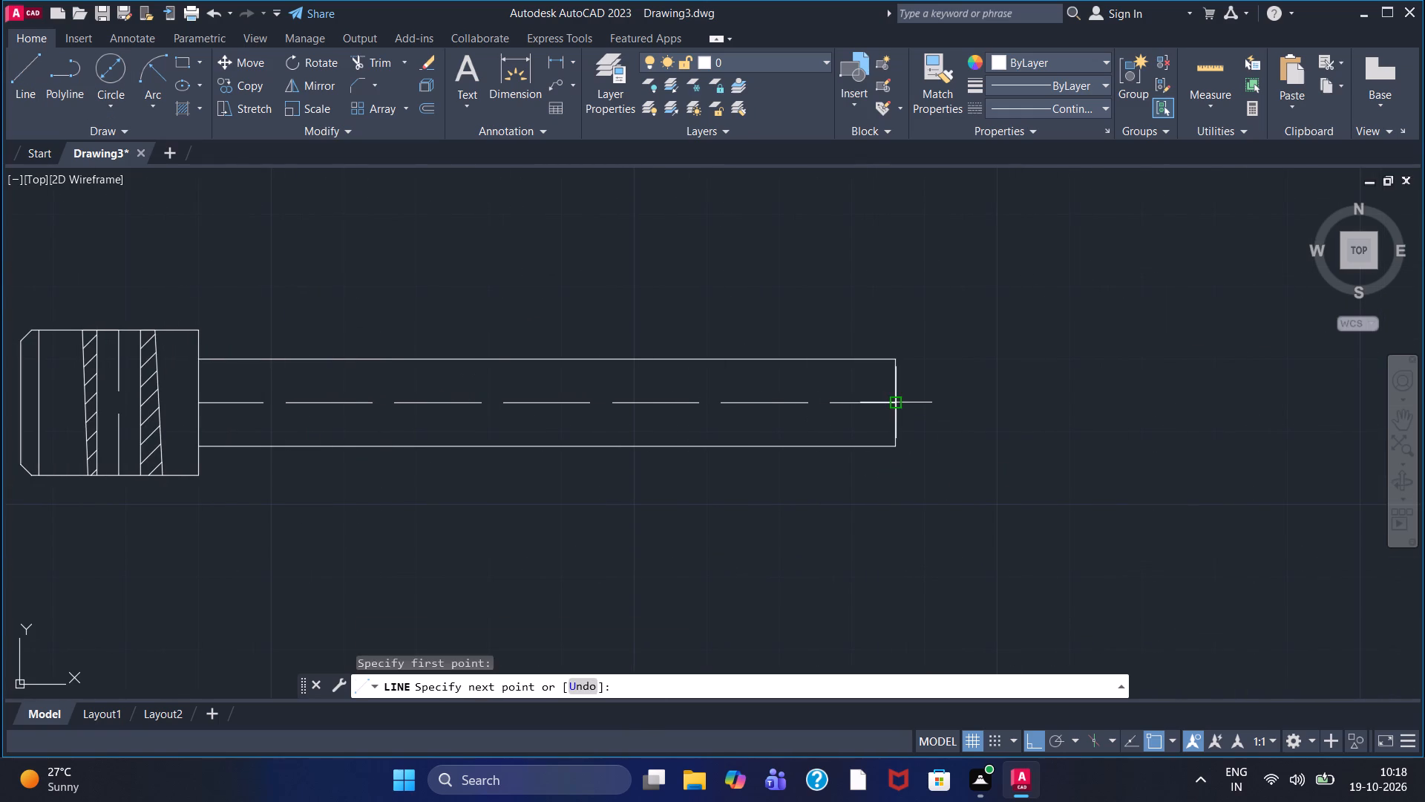
{"action": "key", "text": "3"}
{"action": "key", "text": "Return"}
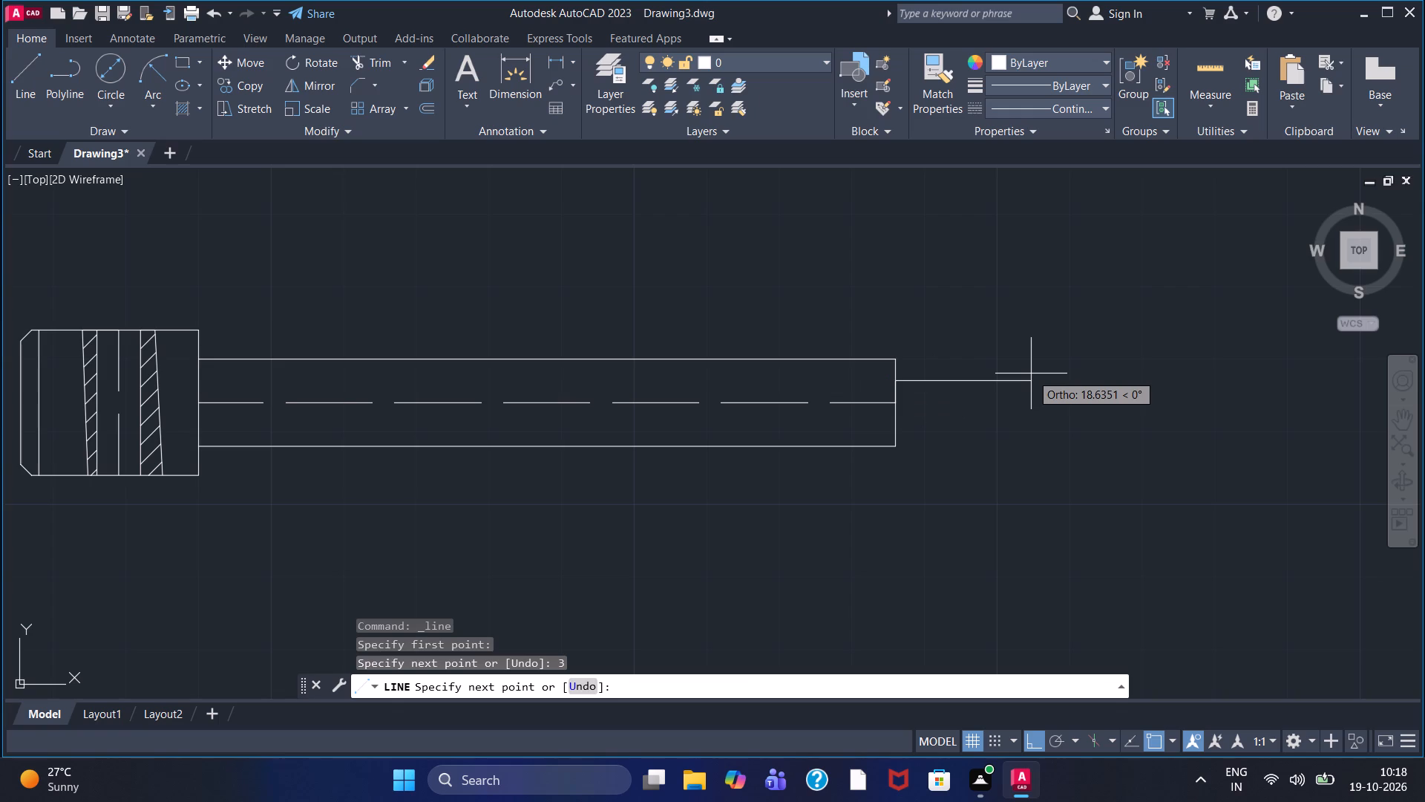
{"action": "type", "text": "12"}
{"action": "key", "text": "Return"}
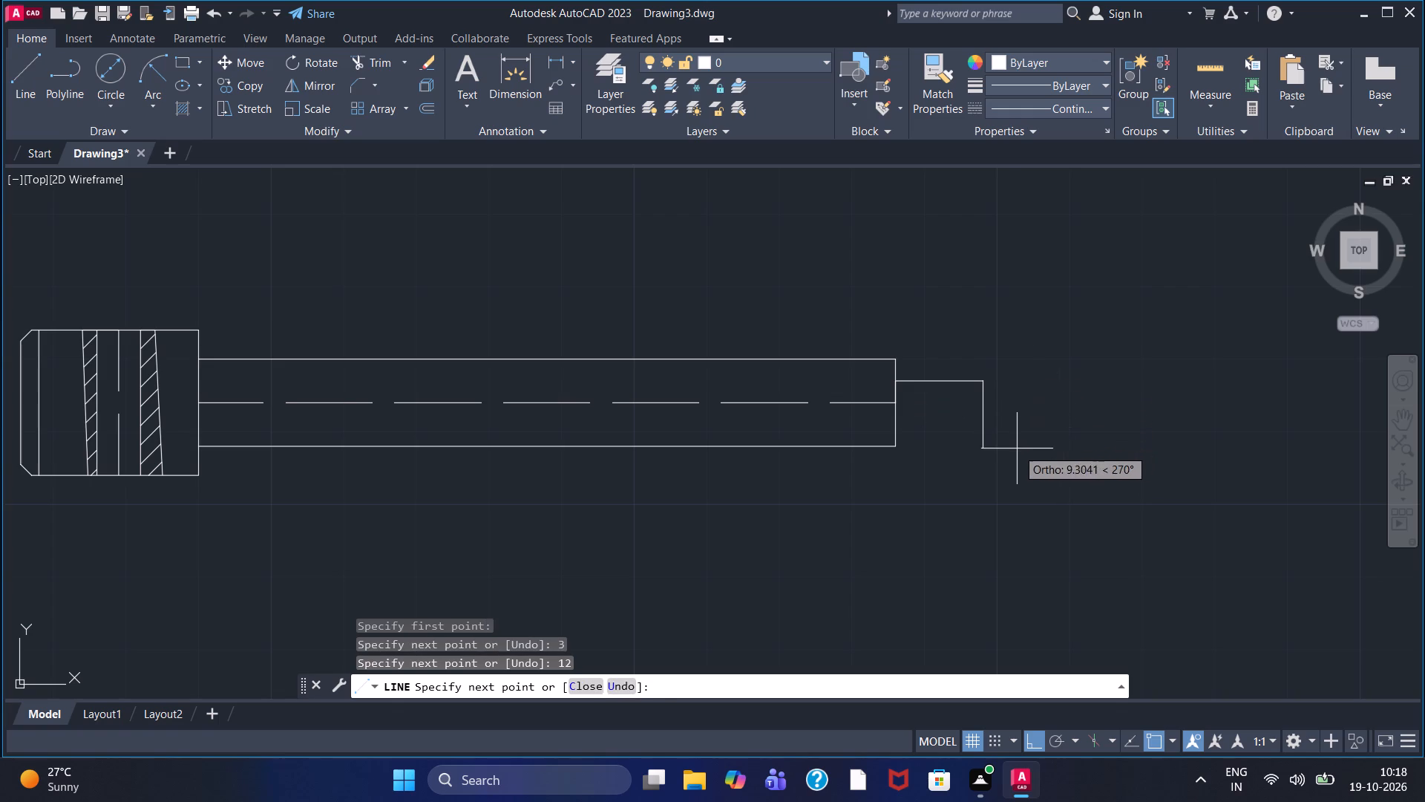
{"action": "key", "text": "6"}
{"action": "key", "text": "Return"}
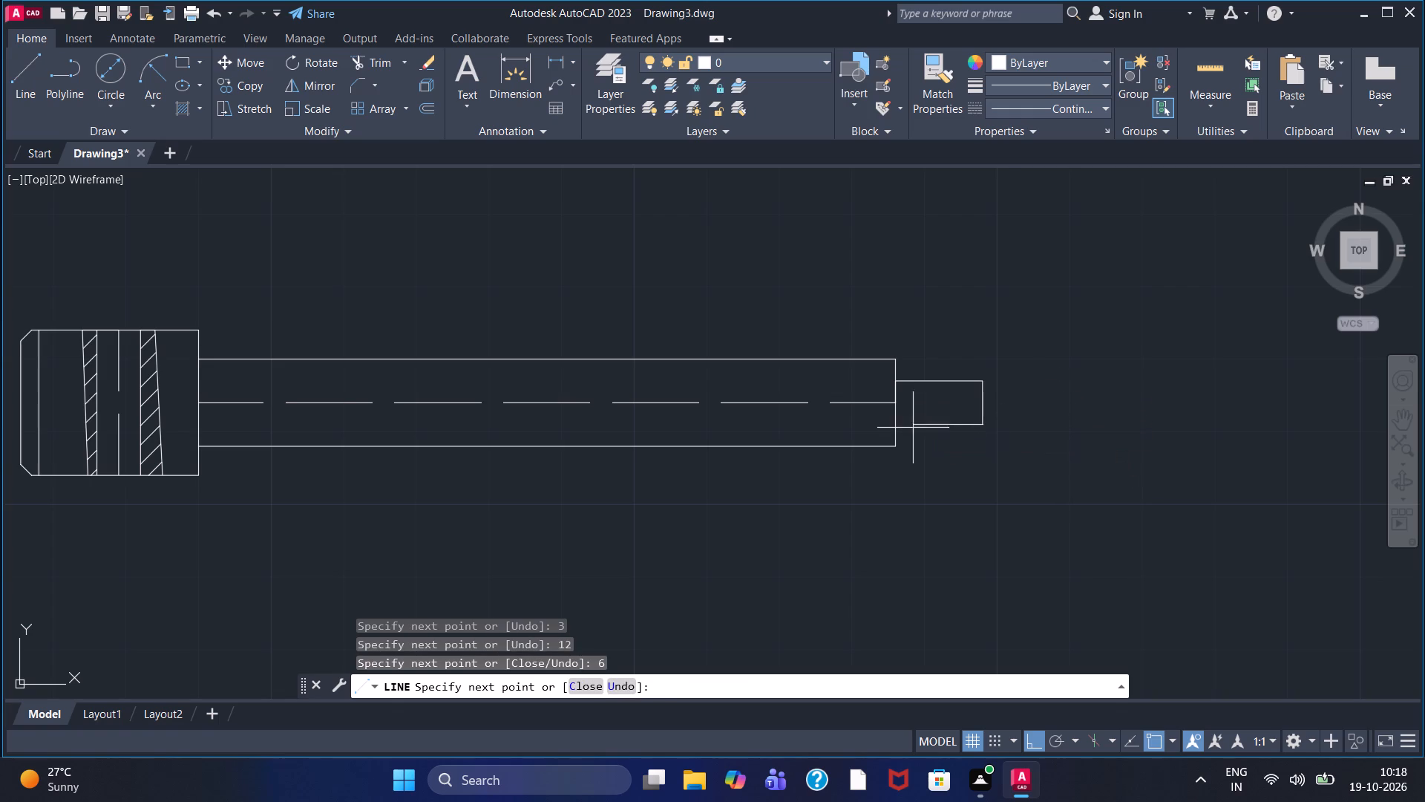
{"action": "left_click", "coordinate": [898, 426]}
{"action": "key", "text": "Escape"}
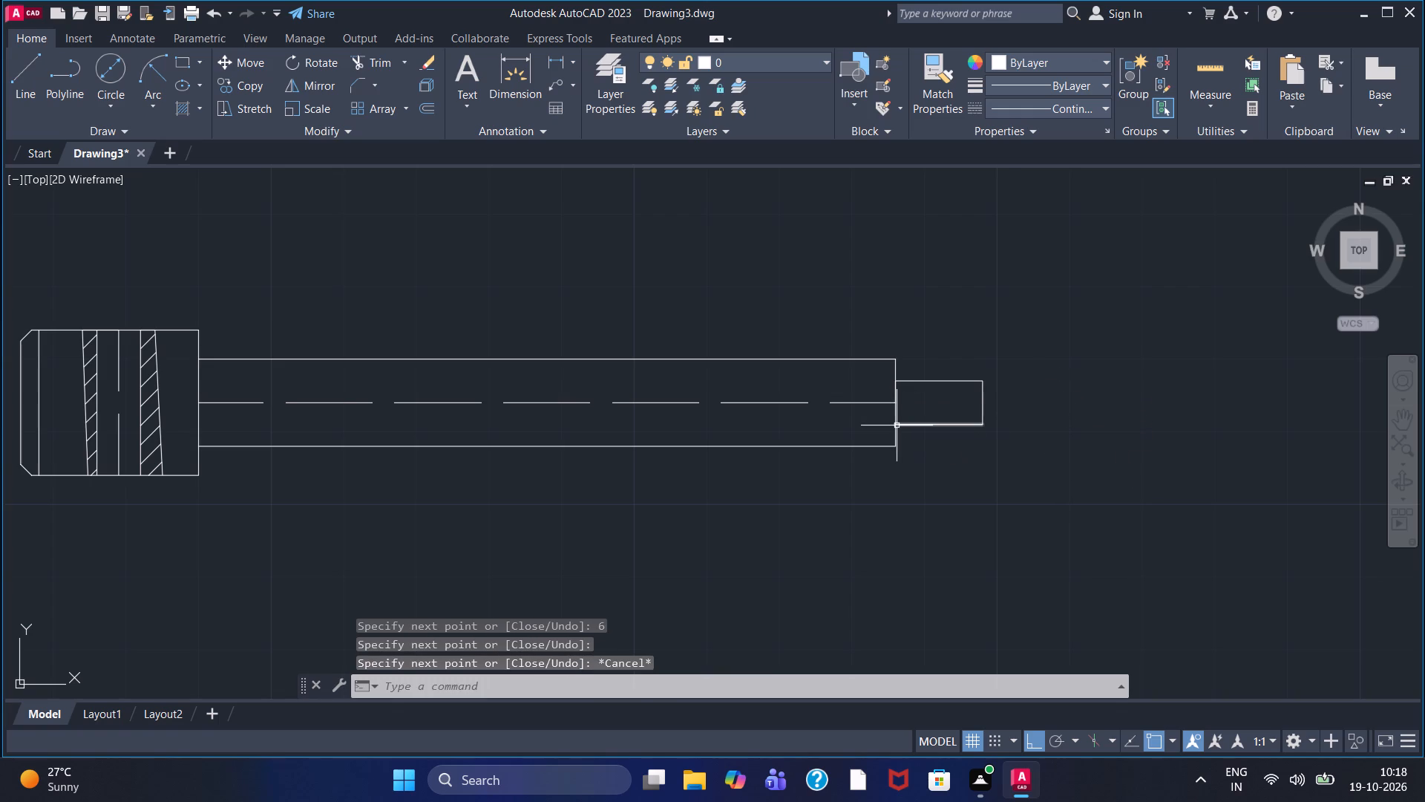
Add a horizontal linear dimension below the hatched part, from its left inner vertical line to its right edge.
{"action": "scroll", "coordinate": [896, 426], "scroll_direction": "down", "scroll_amount": 1}
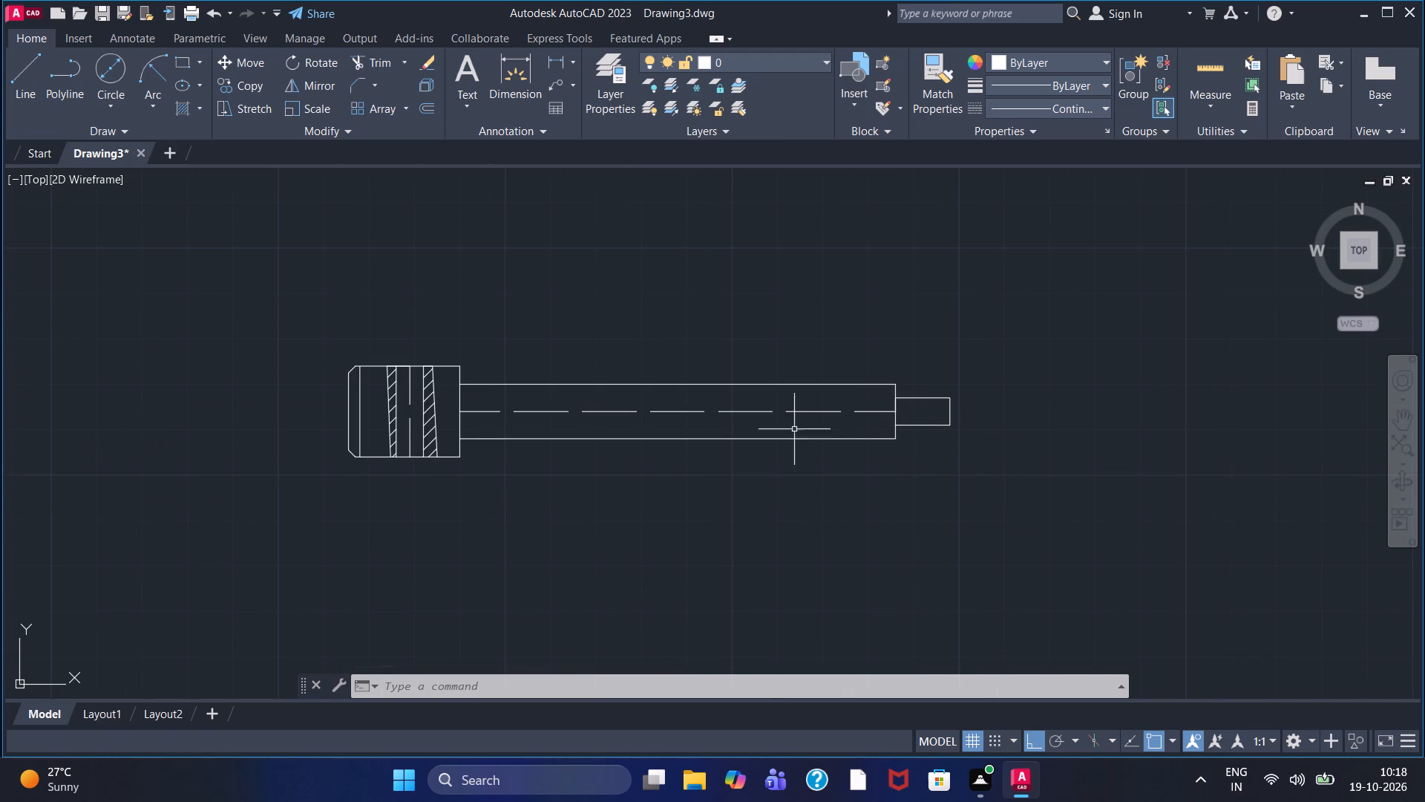
{"action": "middle_click_drag", "start_coordinate": [628, 318], "coordinate": [687, 287]}
{"action": "scroll", "coordinate": [687, 287], "scroll_direction": "down", "scroll_amount": 1}
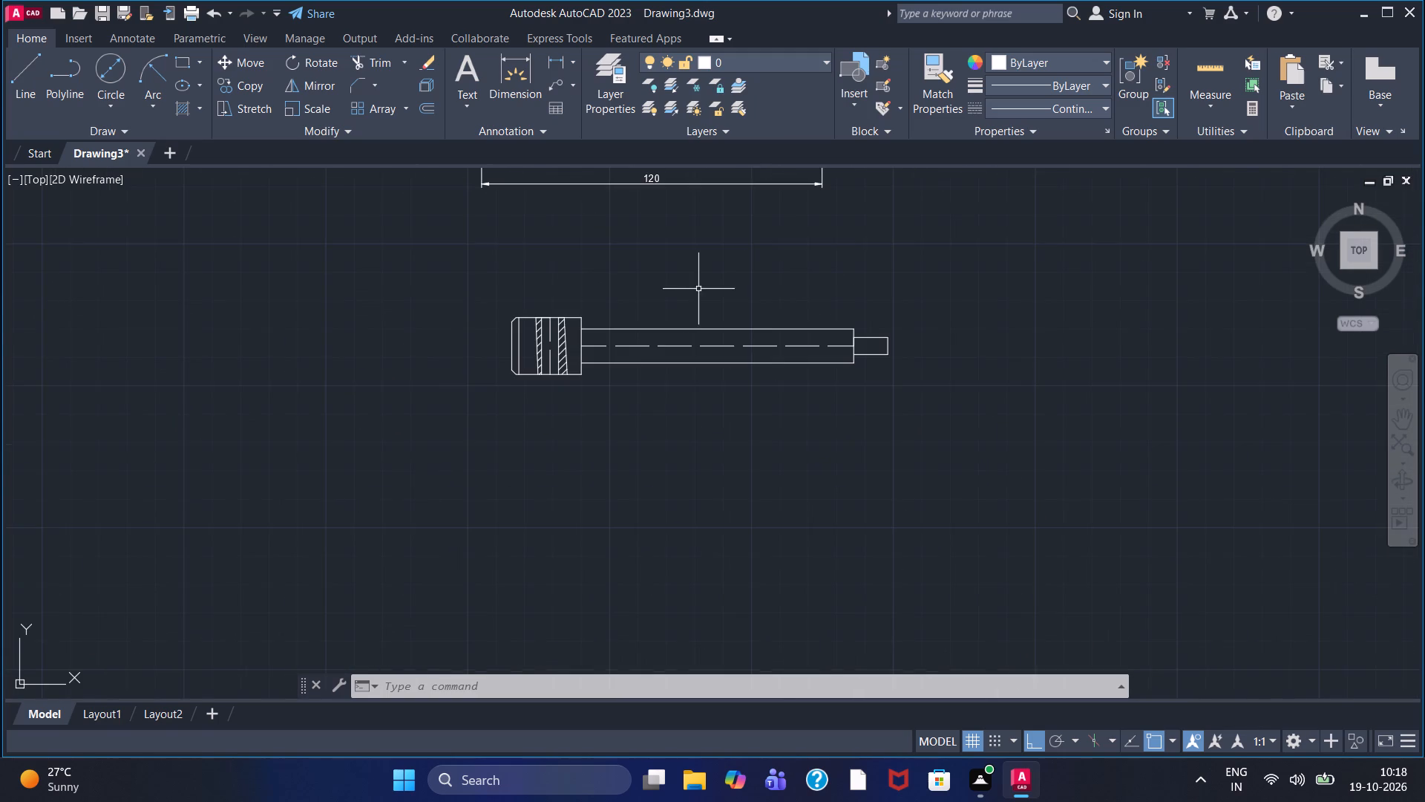
{"action": "middle_click_drag", "start_coordinate": [699, 289], "coordinate": [699, 243]}
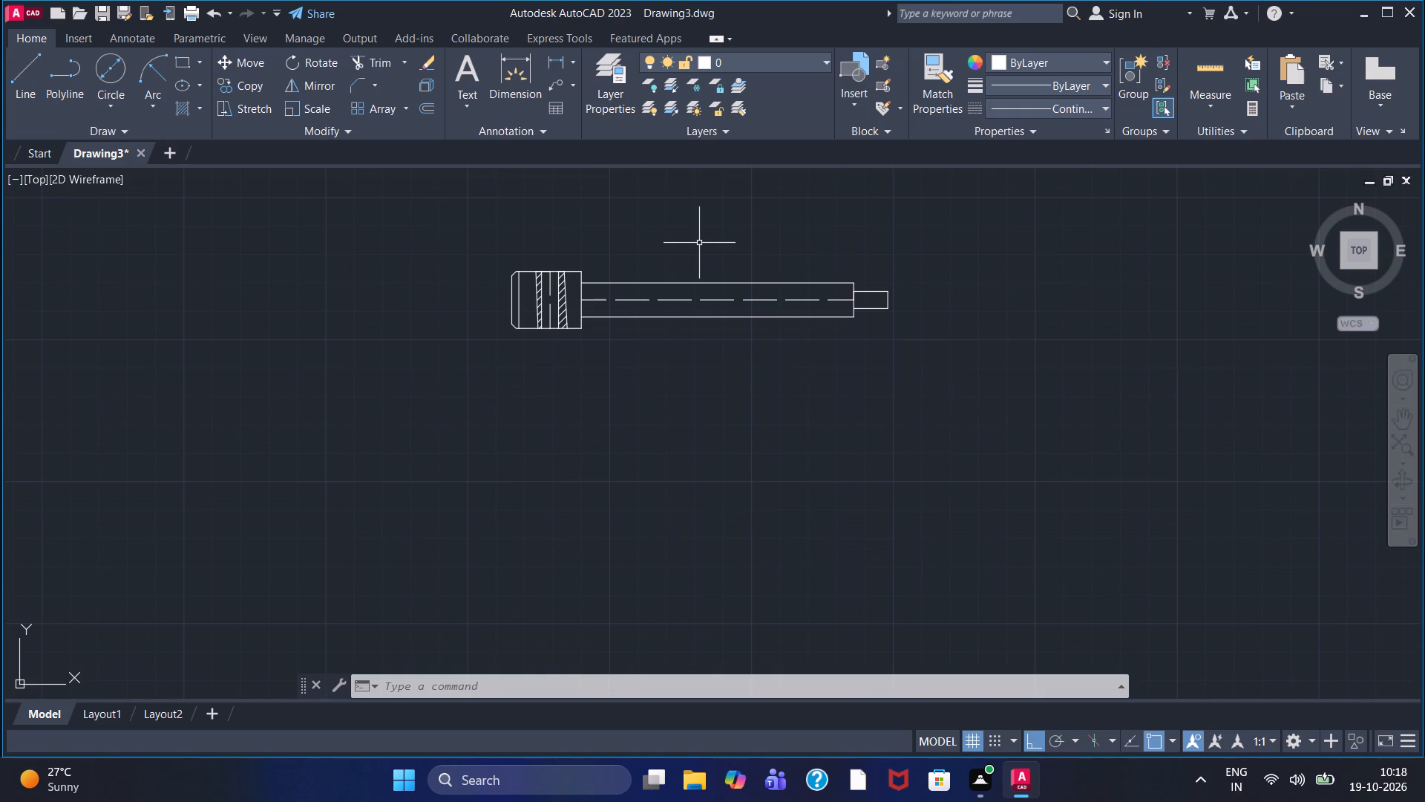
{"action": "left_click", "coordinate": [548, 57]}
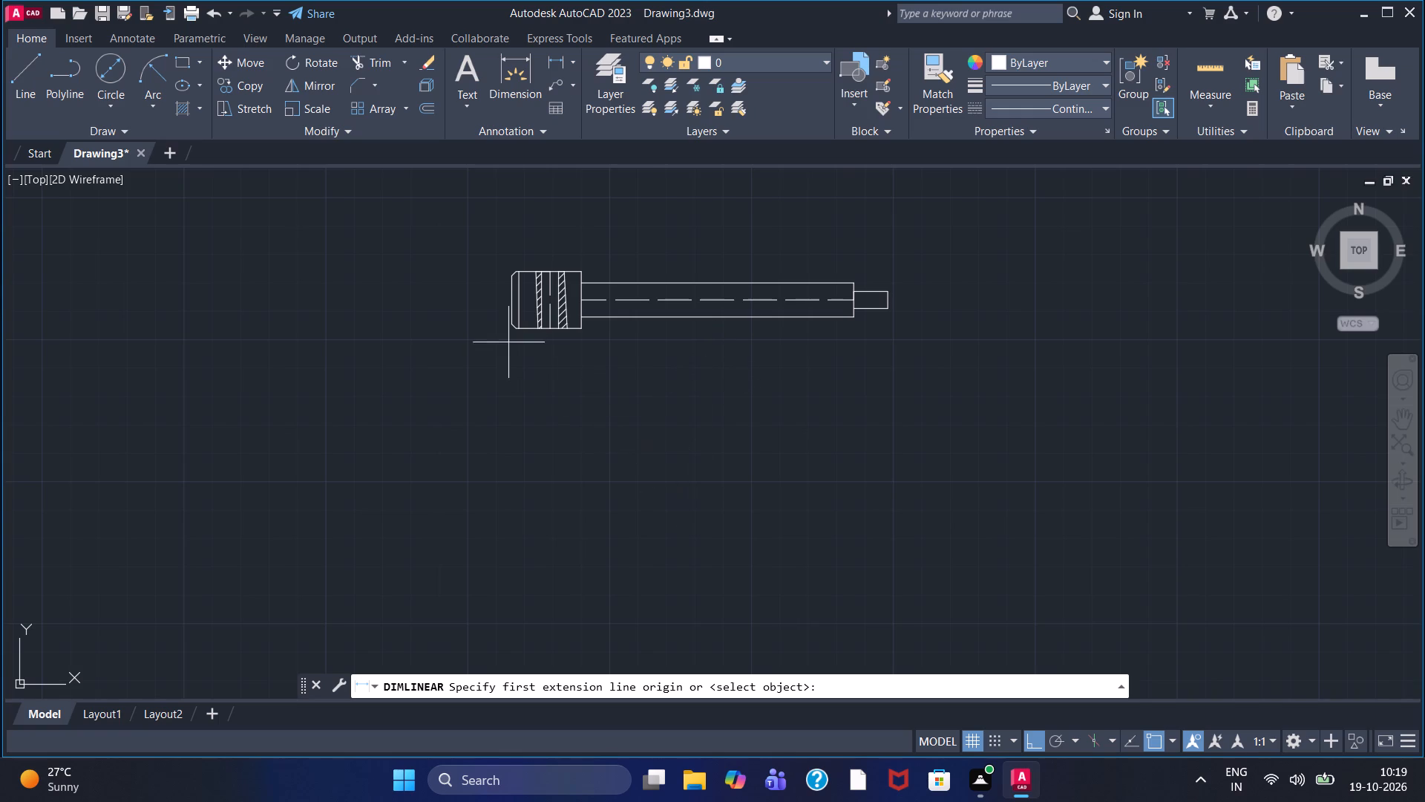
{"action": "scroll", "coordinate": [510, 336], "scroll_direction": "up", "scroll_amount": 1}
{"action": "left_click", "coordinate": [525, 323]}
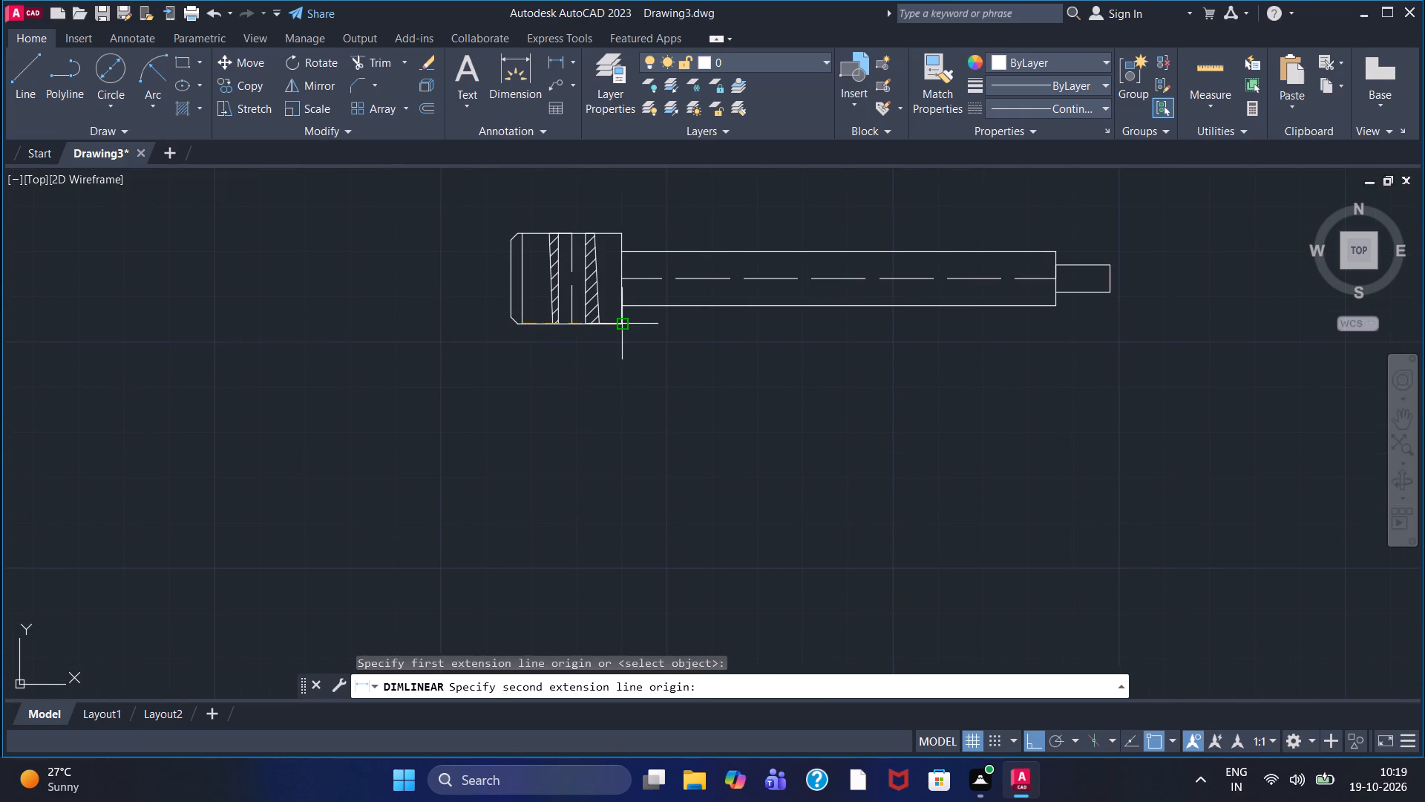
{"action": "left_click", "coordinate": [623, 324]}
{"action": "left_click", "coordinate": [558, 360]}
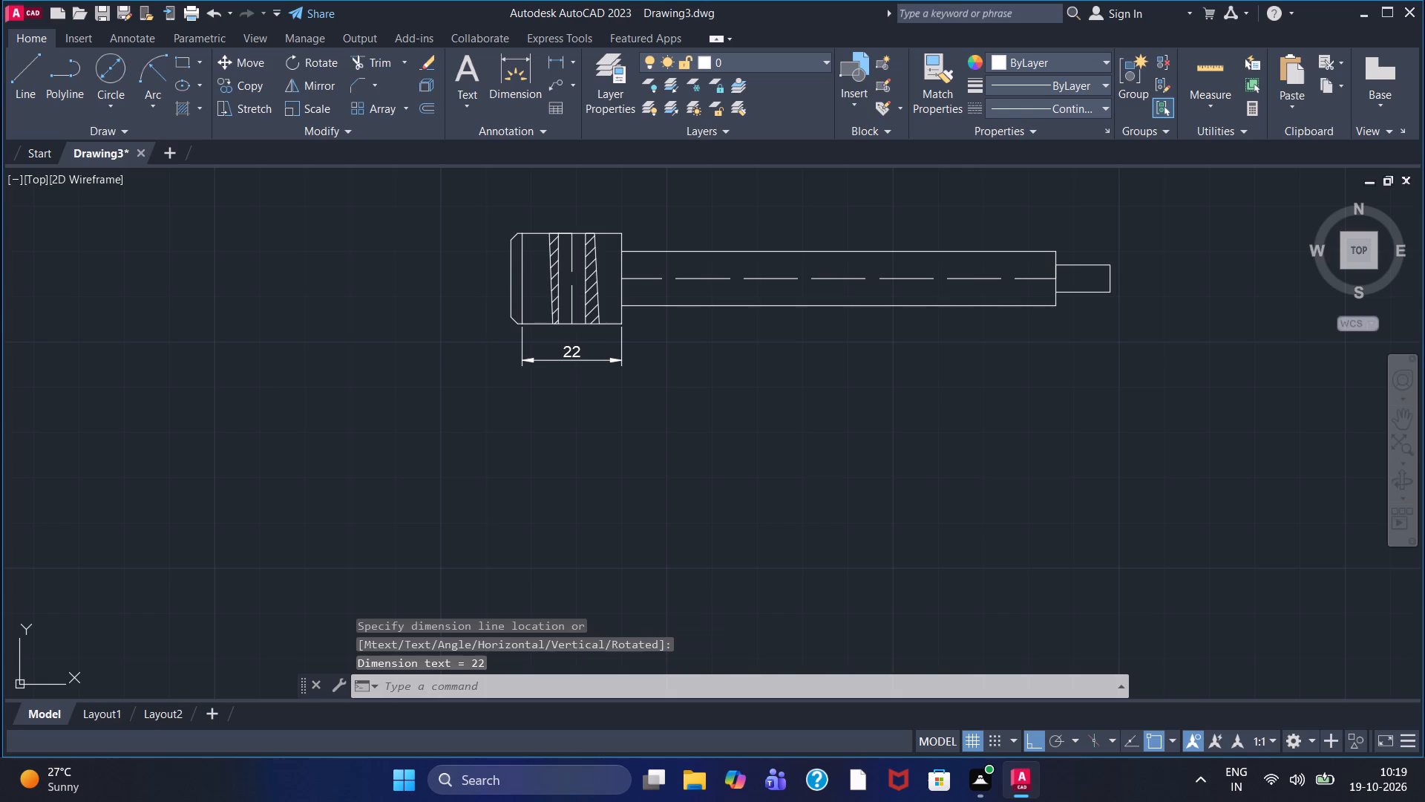
Add a vertical linear dimension for the hatched part's full height, placed to the left of the part.
{"action": "middle_click_drag", "start_coordinate": [490, 338], "coordinate": [471, 382]}
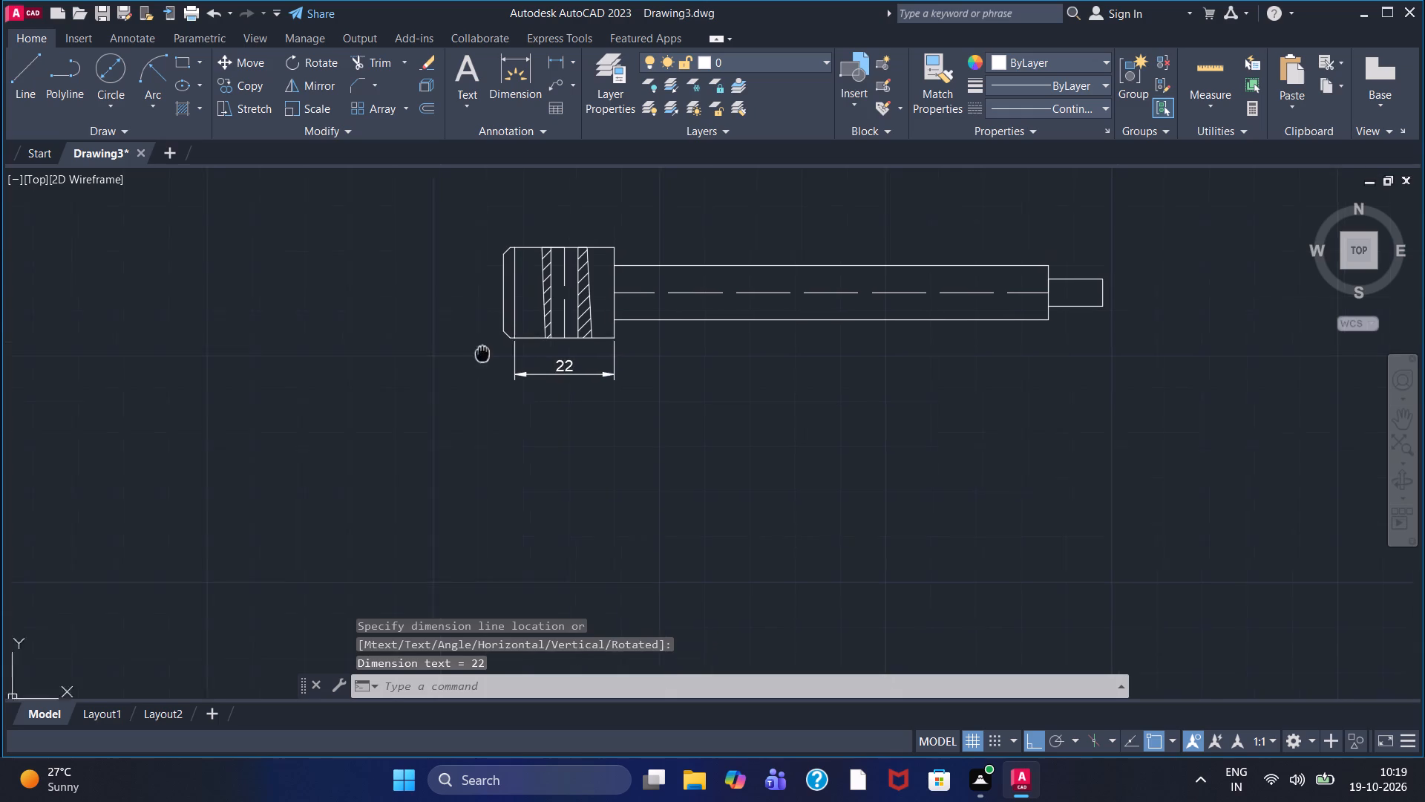
{"action": "middle_click_drag", "start_coordinate": [471, 382], "coordinate": [432, 449]}
{"action": "scroll", "coordinate": [420, 427], "scroll_direction": "up", "scroll_amount": 1}
{"action": "left_click", "coordinate": [557, 63]}
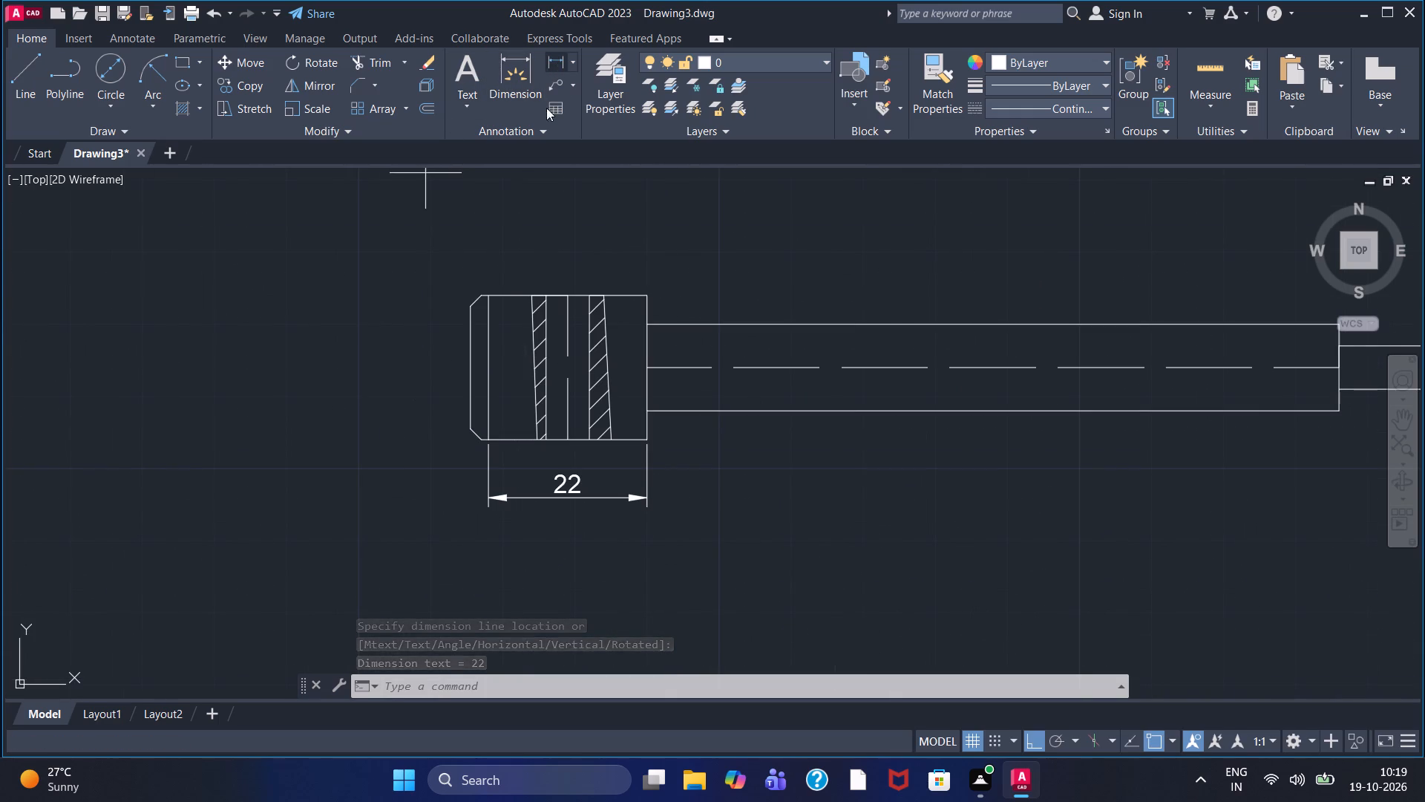
{"action": "left_click", "coordinate": [494, 301]}
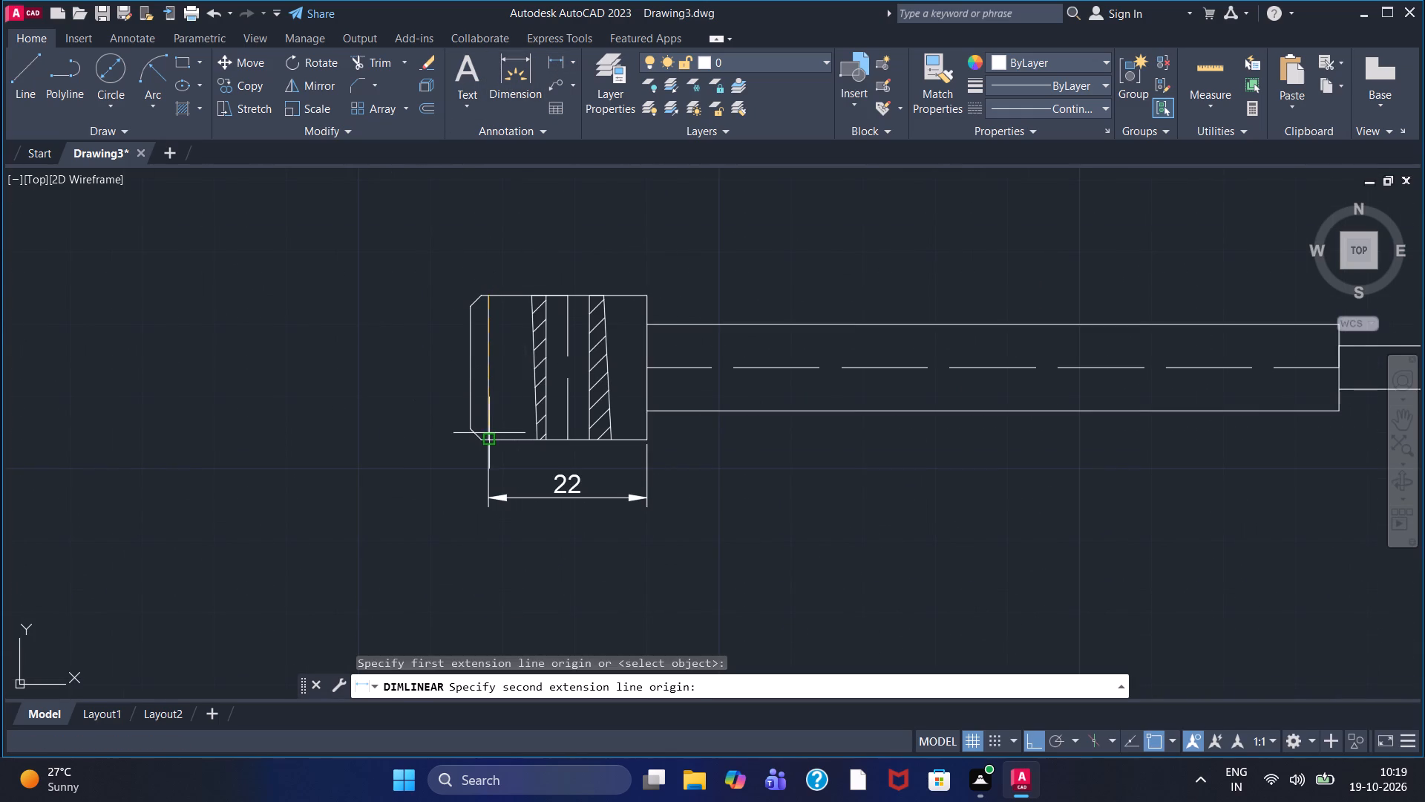
{"action": "left_click", "coordinate": [489, 433]}
{"action": "left_click", "coordinate": [396, 397]}
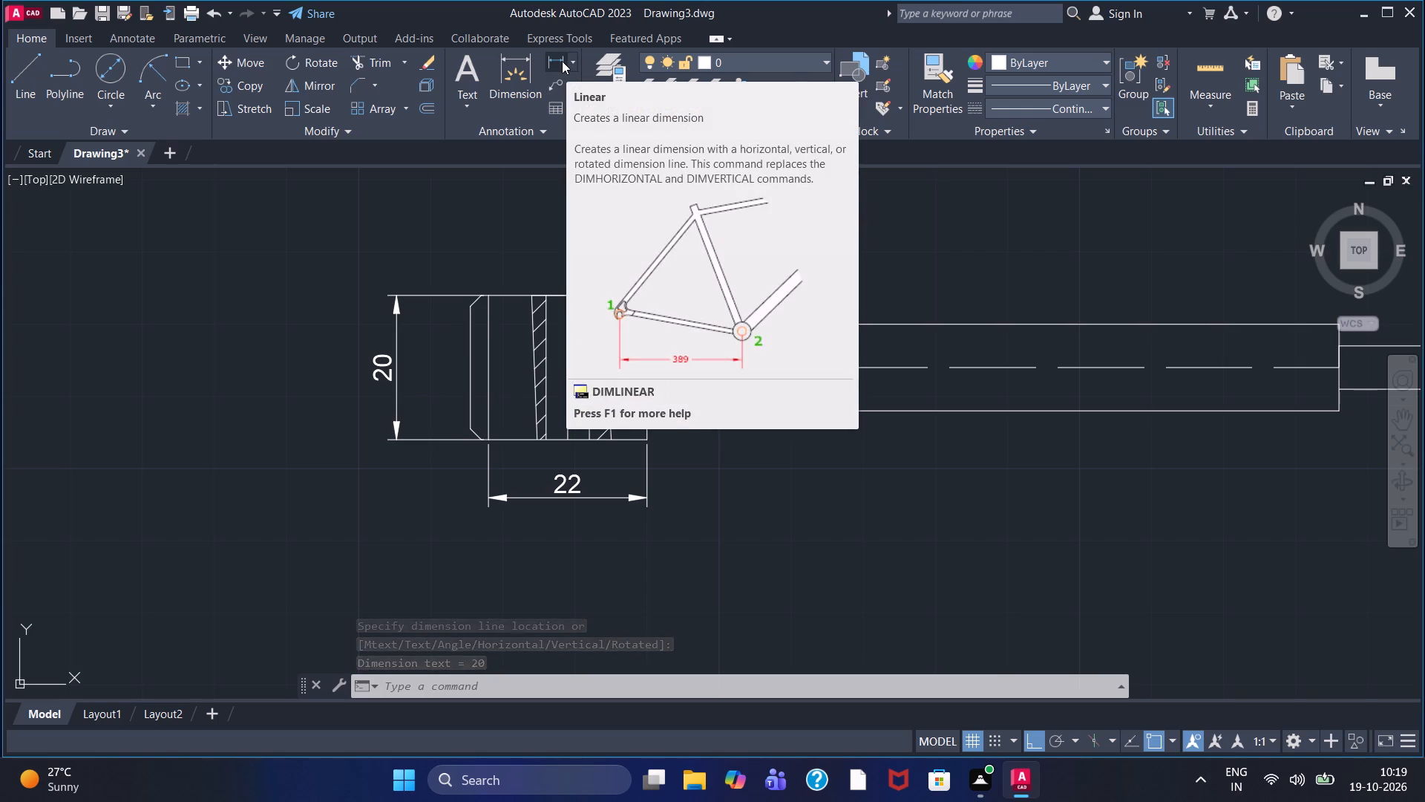
Dimension the bar's length from the hatched part's right edge to the bar's end, in line with the part's width dimension.
{"action": "left_click", "coordinate": [562, 61]}
{"action": "left_click", "coordinate": [645, 439]}
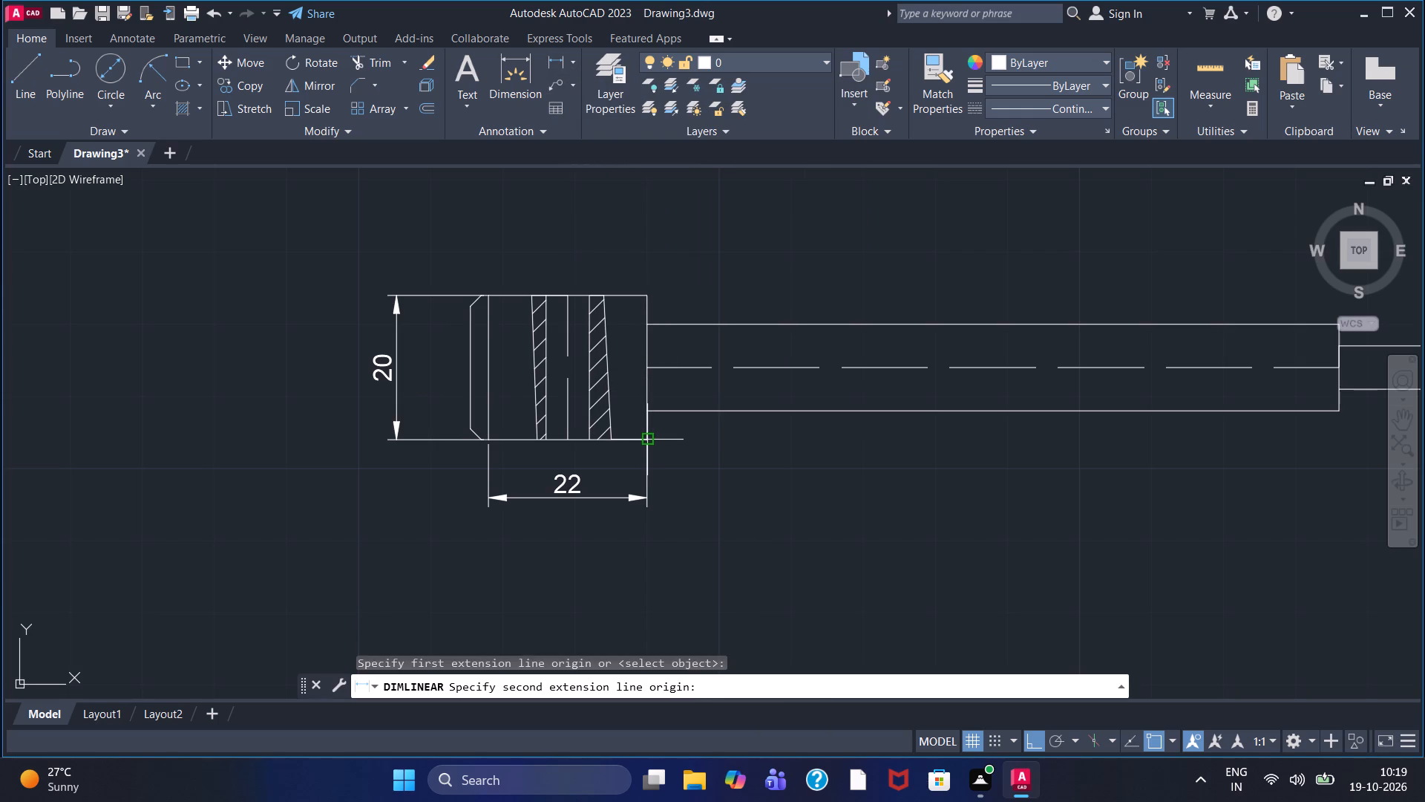
{"action": "left_click", "coordinate": [1340, 414]}
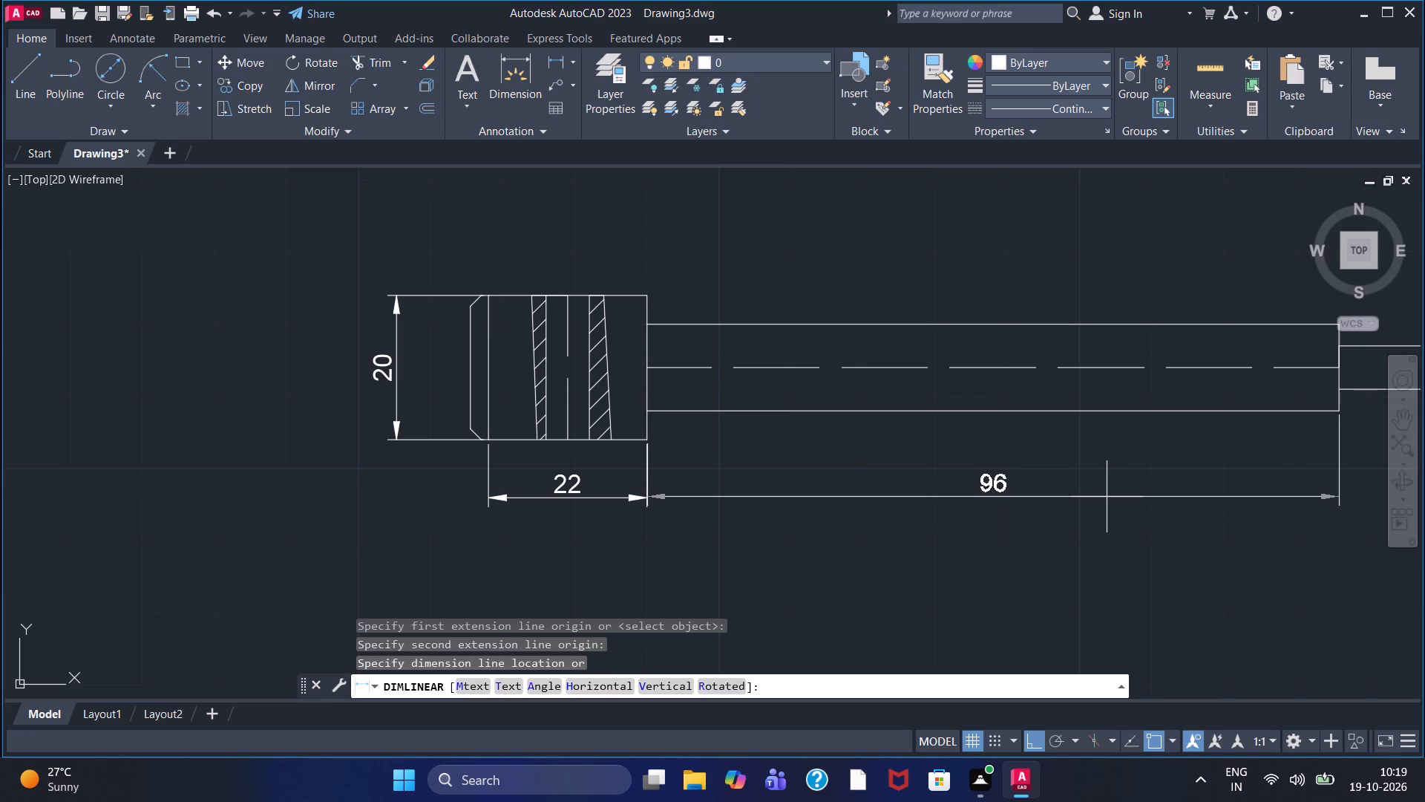
{"action": "left_click", "coordinate": [1110, 499]}
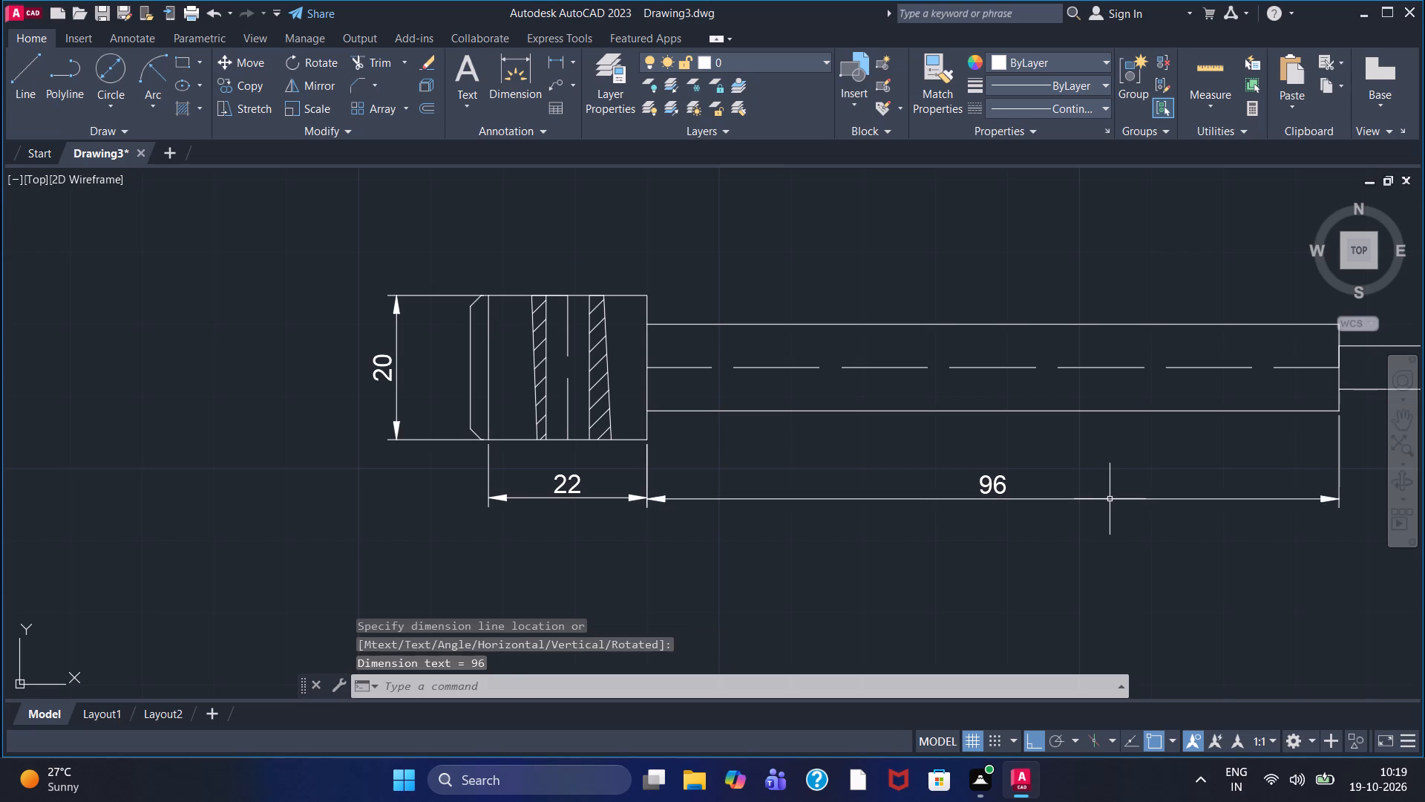
Add linear dimensions for the end stub's length, in line with the bar's length dimension, and its height, to the stub's right.
{"action": "middle_click_drag", "start_coordinate": [1112, 500], "coordinate": [845, 472]}
{"action": "scroll", "coordinate": [847, 472], "scroll_direction": "down", "scroll_amount": 1}
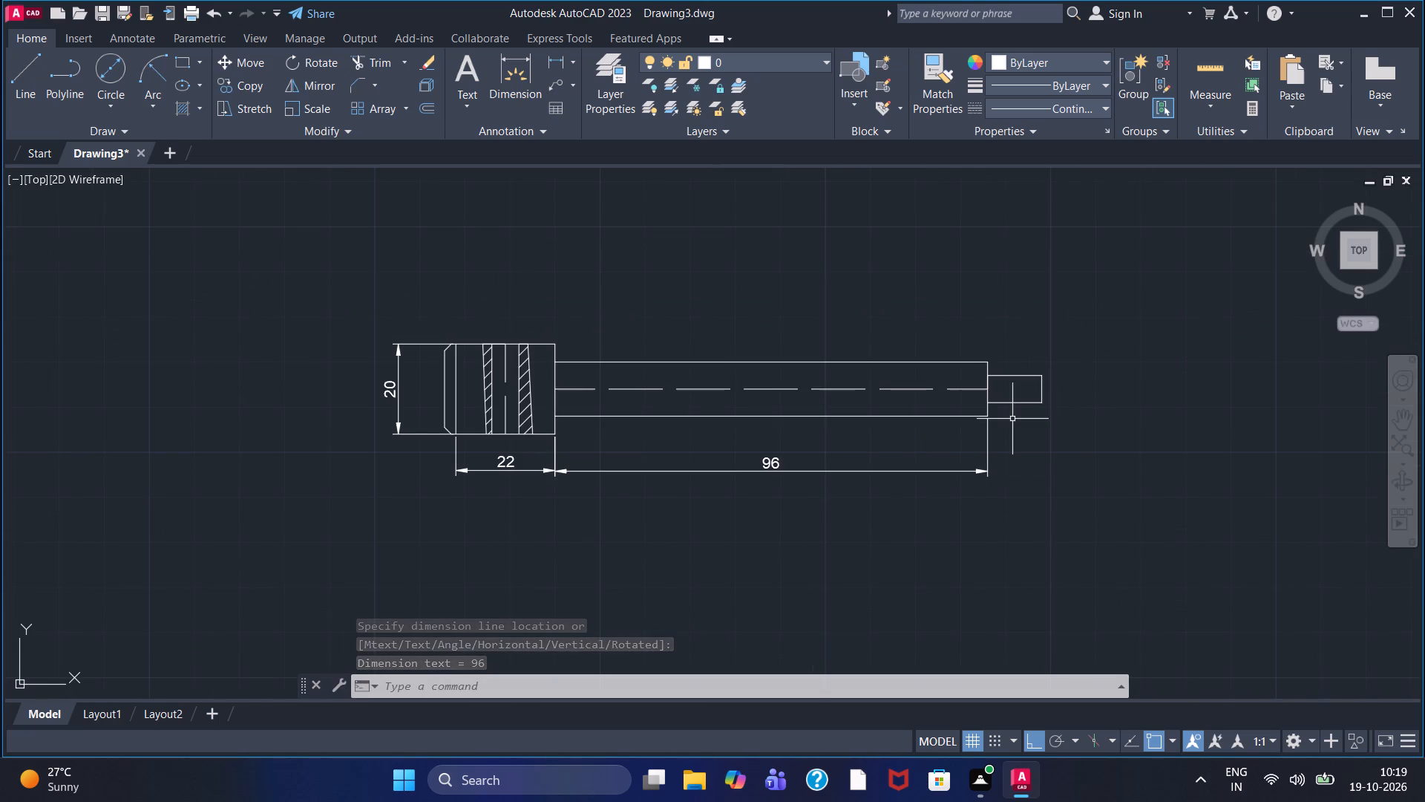
{"action": "left_click", "coordinate": [564, 59]}
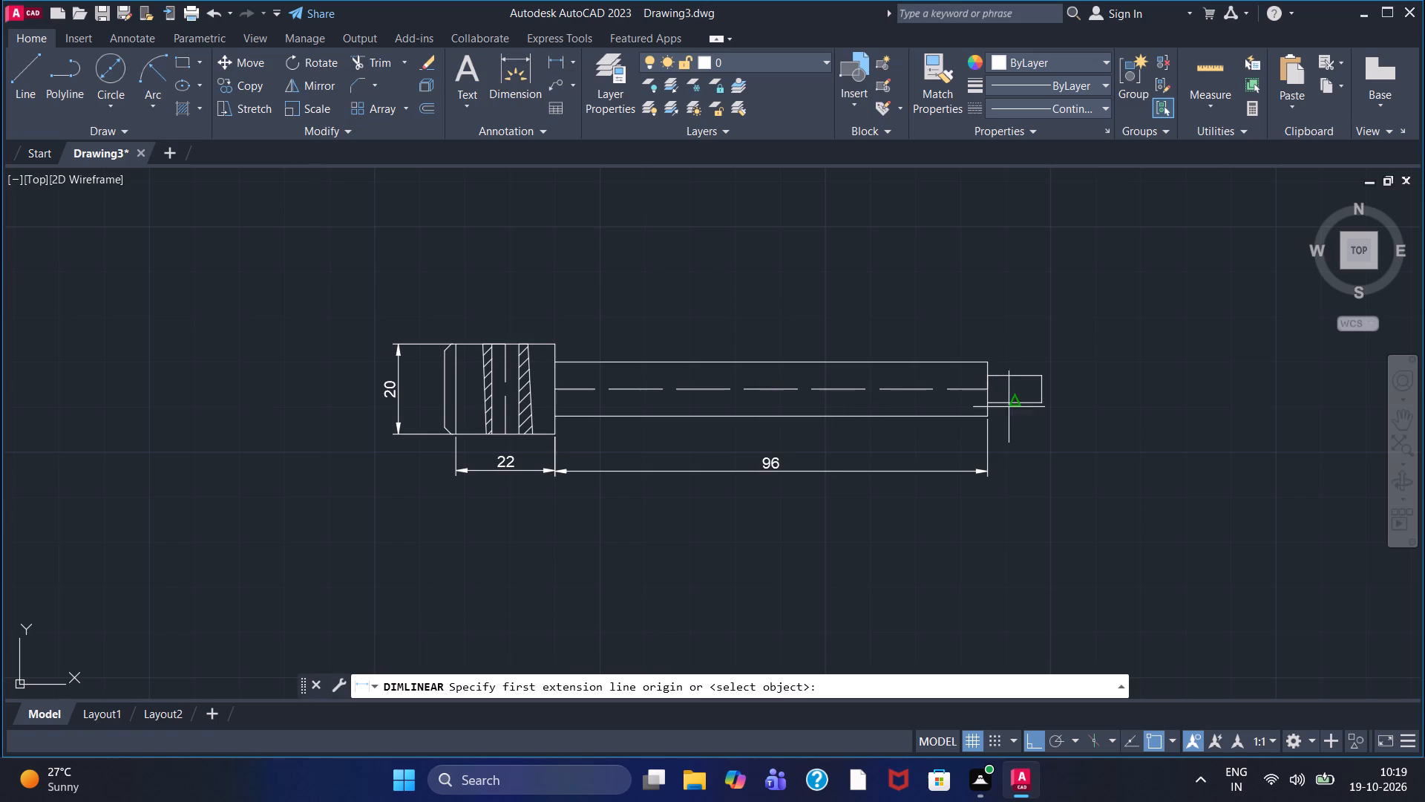
{"action": "left_click", "coordinate": [989, 406]}
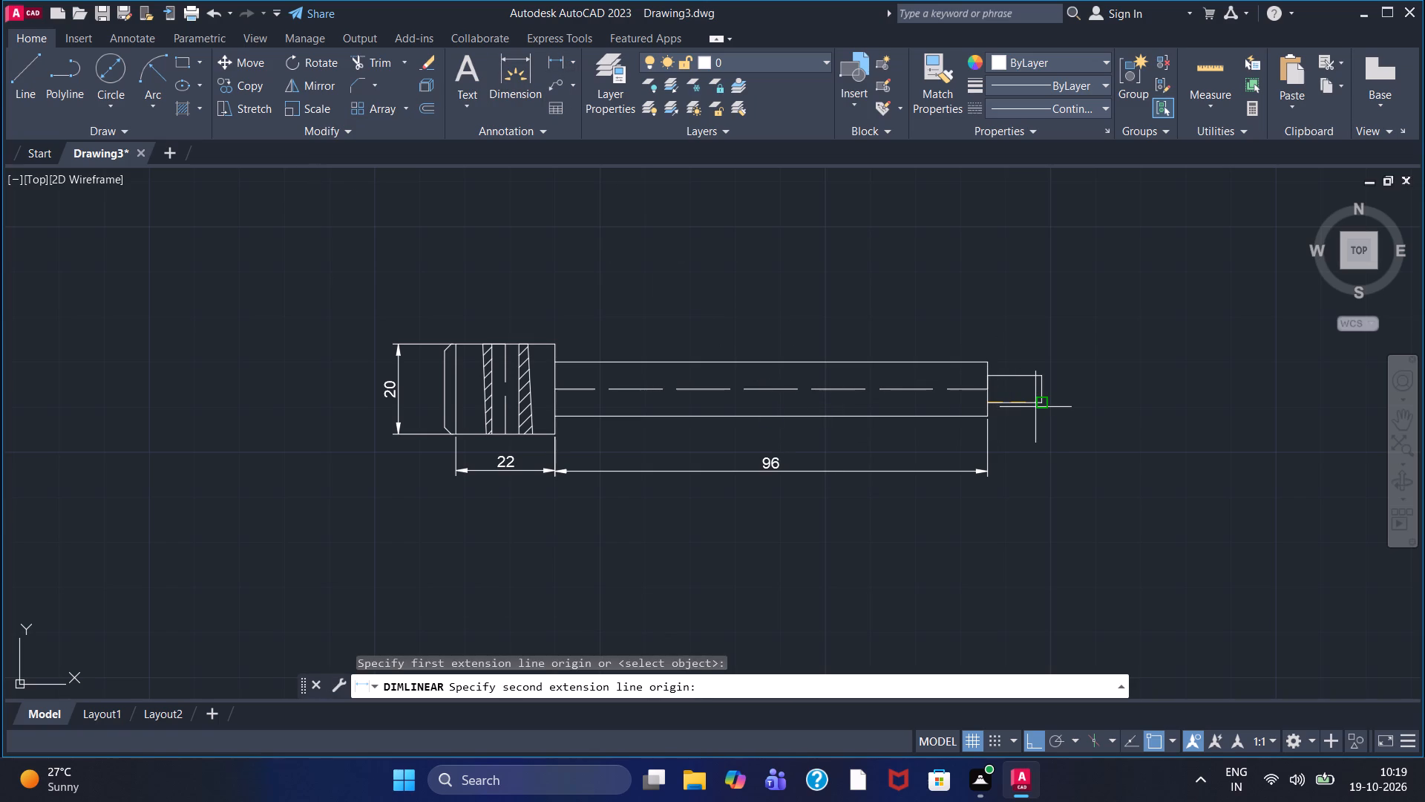
{"action": "left_click", "coordinate": [1035, 407]}
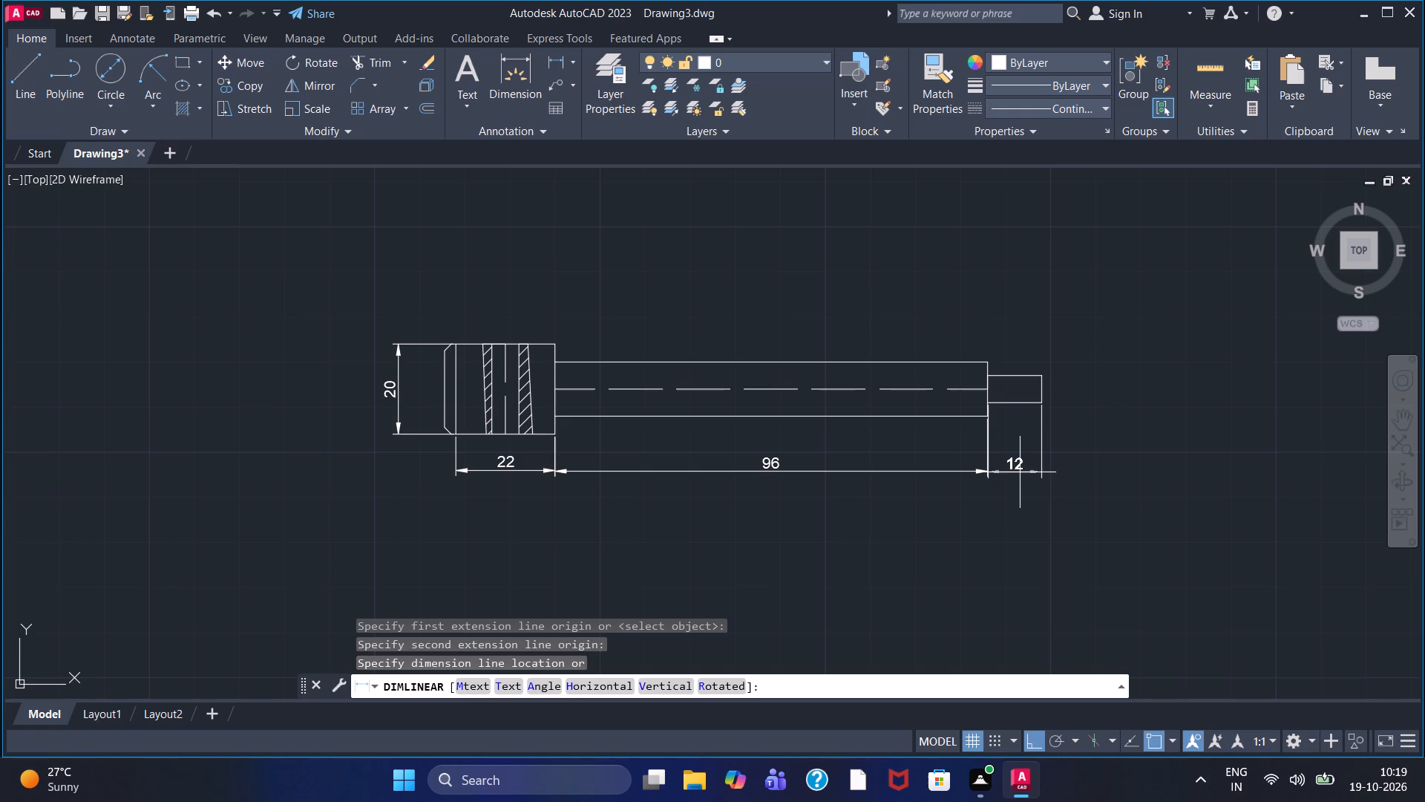
{"action": "left_click", "coordinate": [1020, 472]}
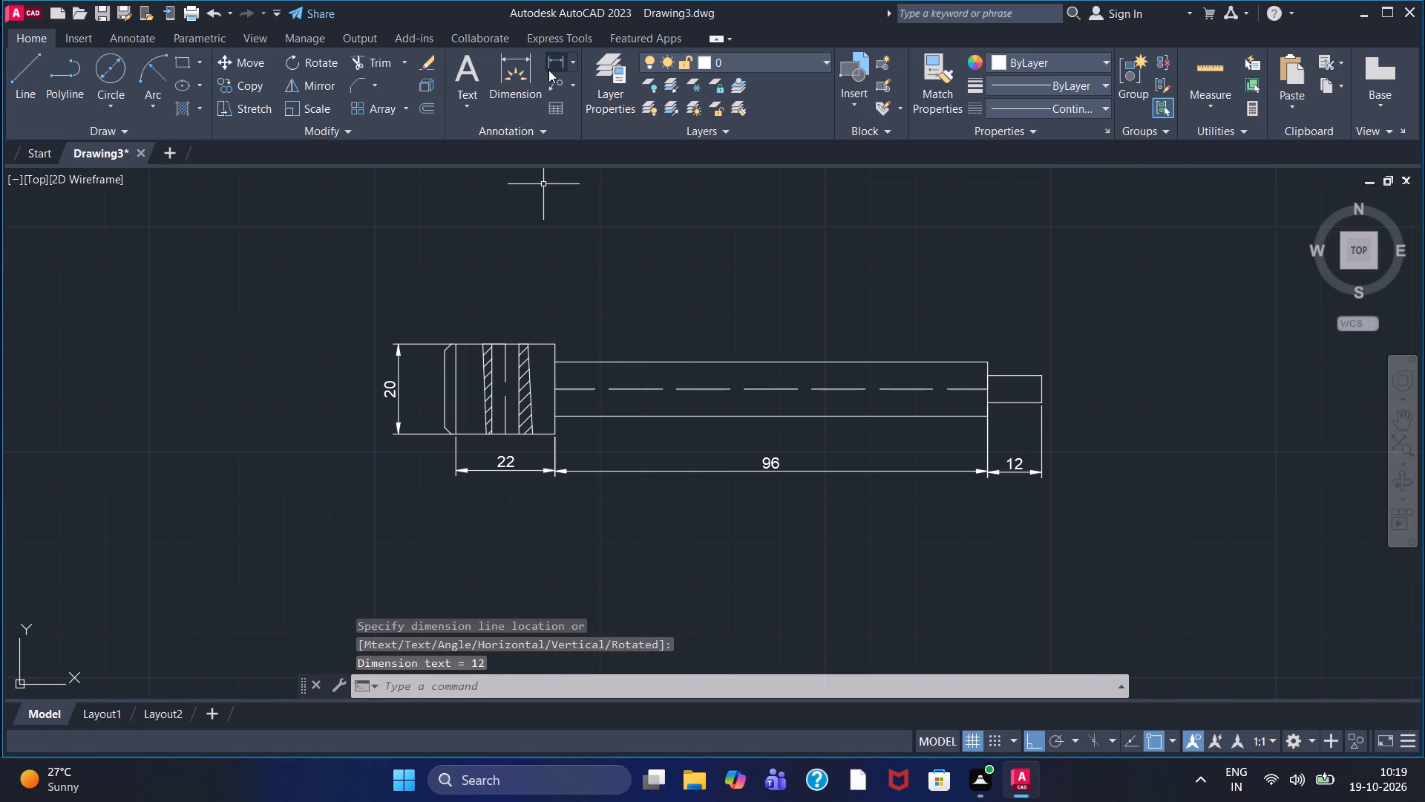
{"action": "left_click", "coordinate": [548, 70]}
{"action": "left_click", "coordinate": [1045, 376]}
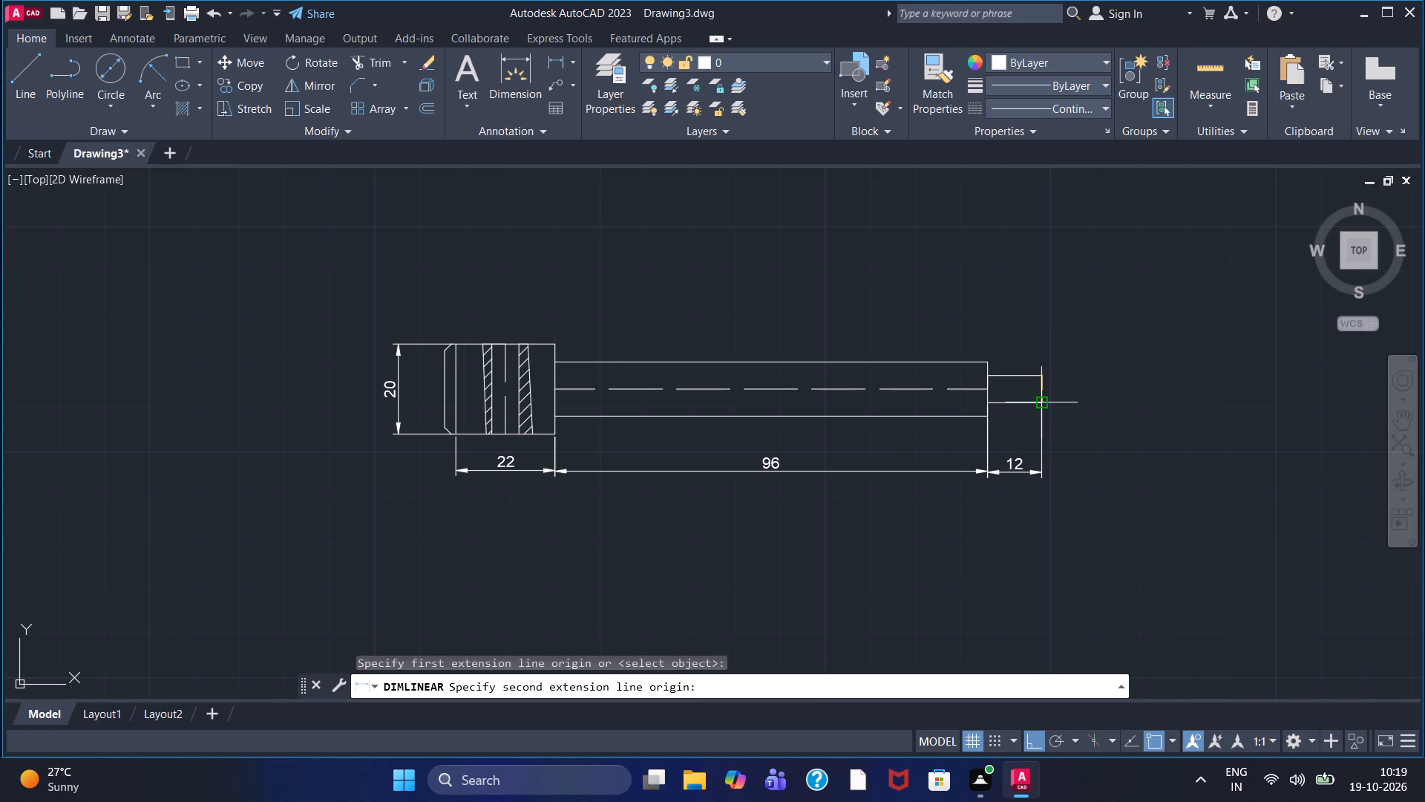
{"action": "left_click", "coordinate": [1038, 408]}
{"action": "left_click", "coordinate": [1073, 406]}
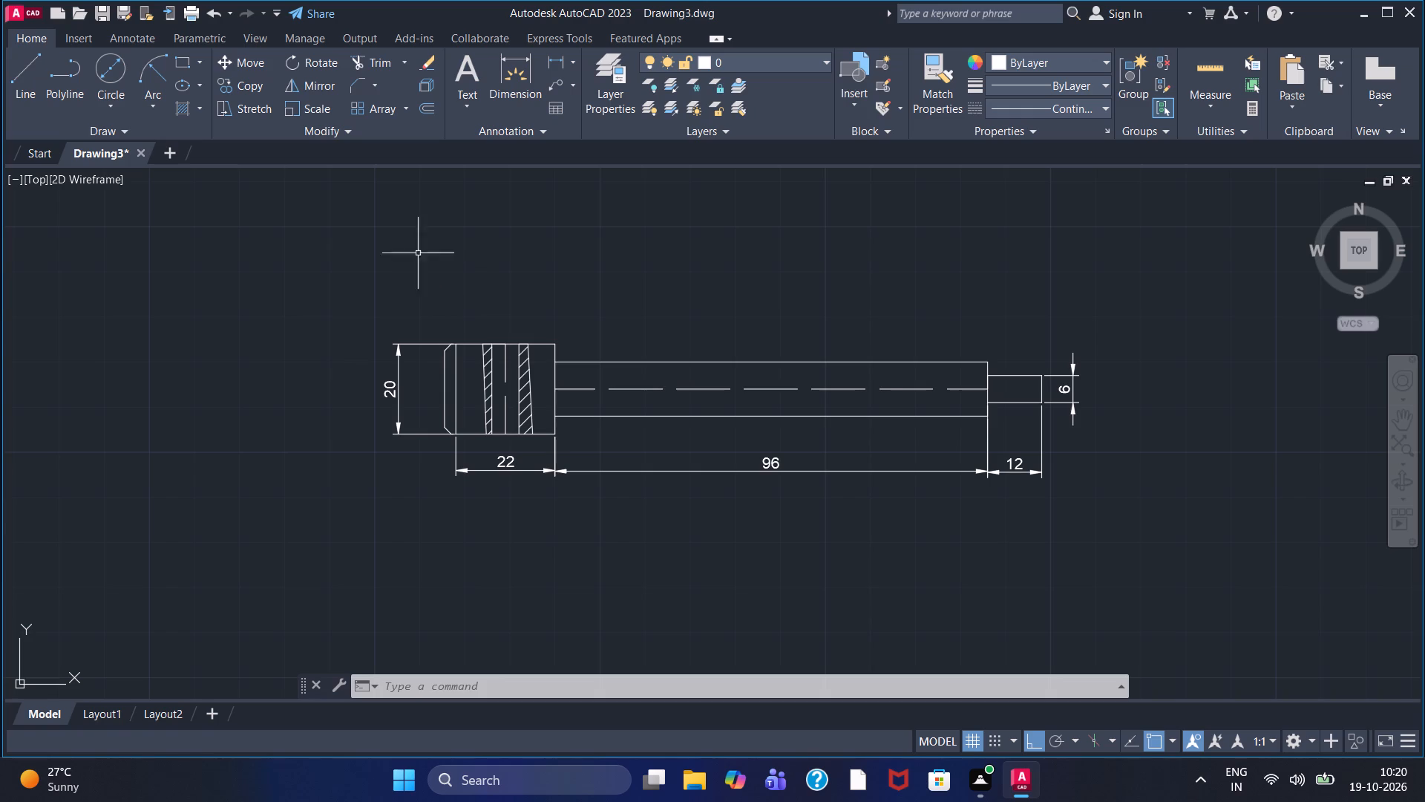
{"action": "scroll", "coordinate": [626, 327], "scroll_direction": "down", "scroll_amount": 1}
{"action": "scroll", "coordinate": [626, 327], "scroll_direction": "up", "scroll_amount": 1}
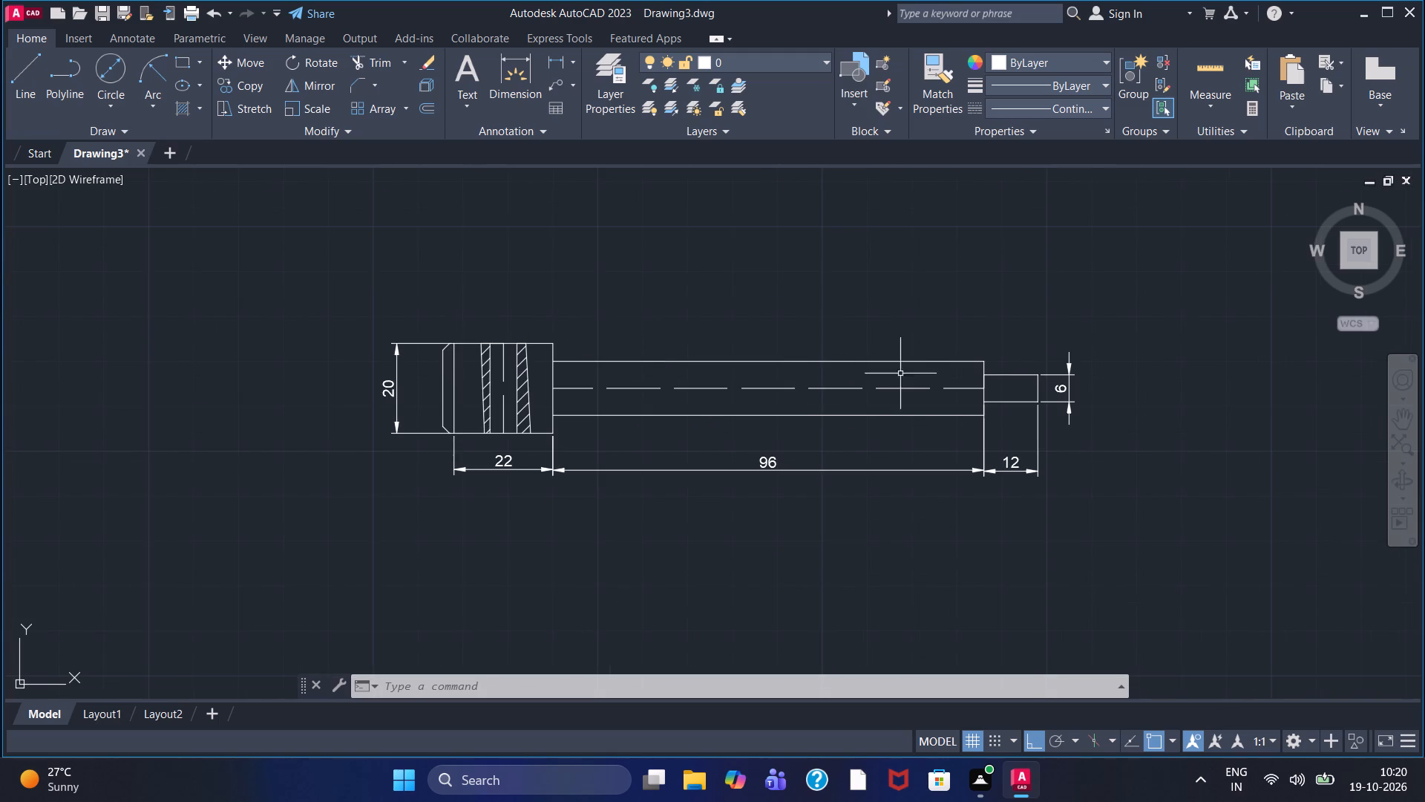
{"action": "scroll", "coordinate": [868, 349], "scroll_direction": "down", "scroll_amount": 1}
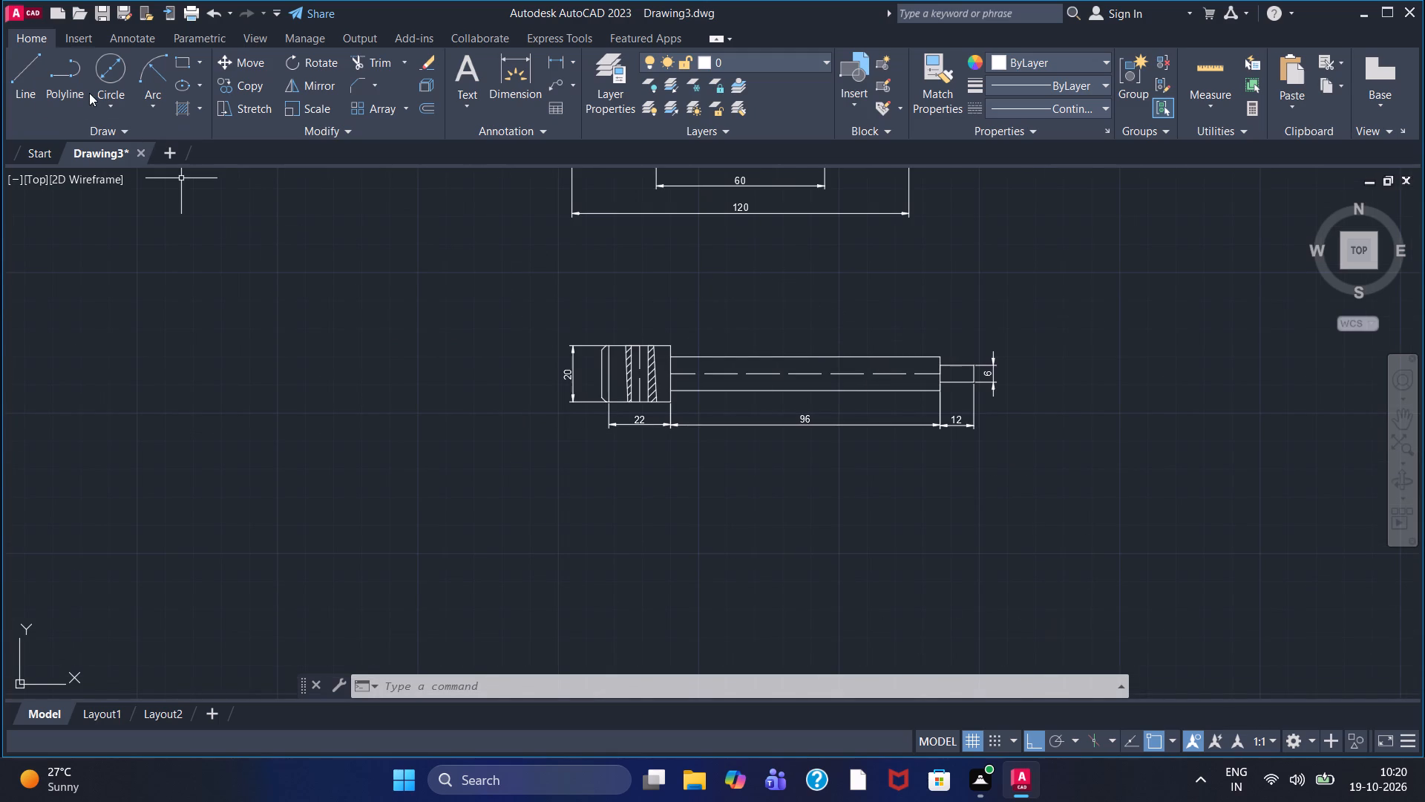
Draw a closed 96 by 5 rectangle from lines below the dimensioned hatched part and bar.
{"action": "left_click", "coordinate": [37, 98]}
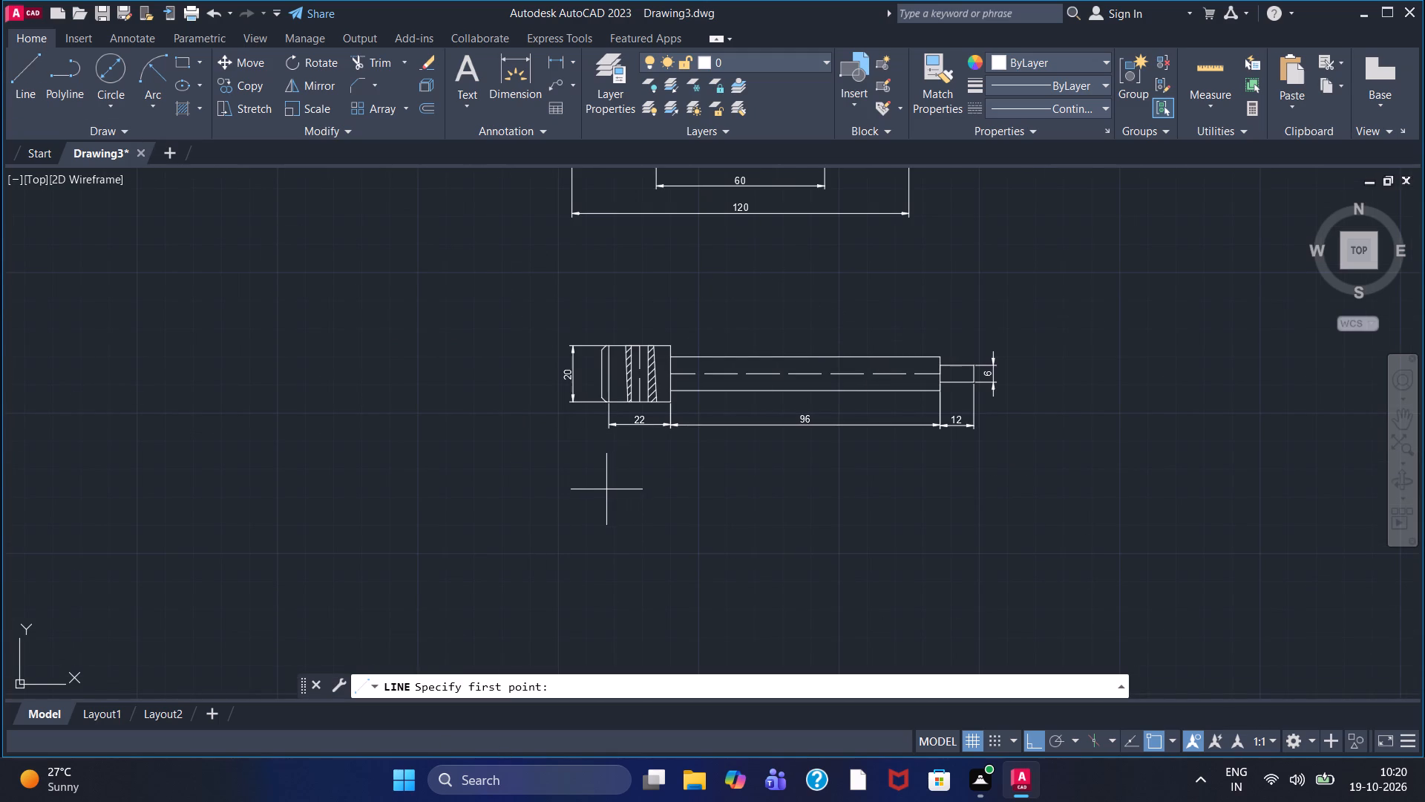
{"action": "left_click", "coordinate": [603, 480]}
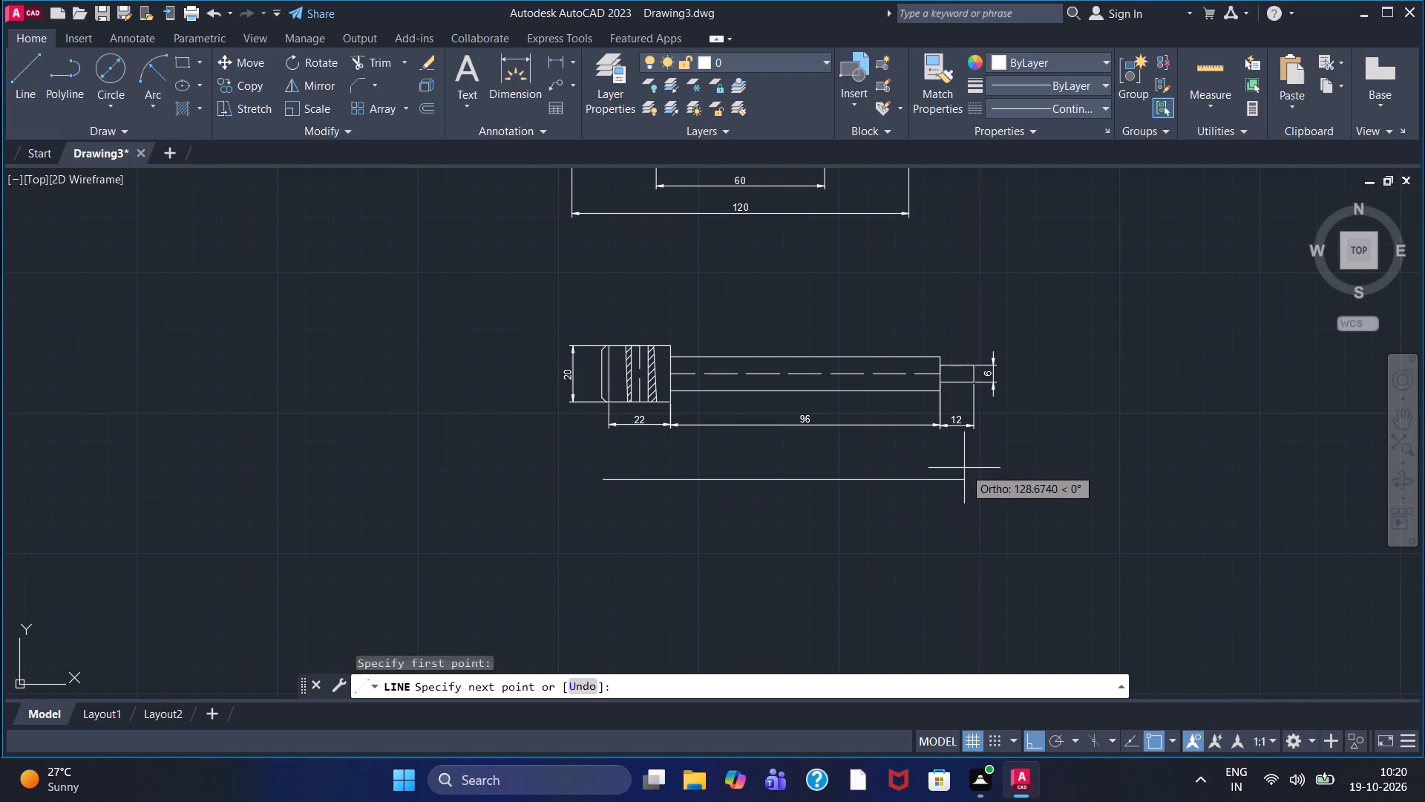
{"action": "type", "text": "96"}
{"action": "key", "text": "Return"}
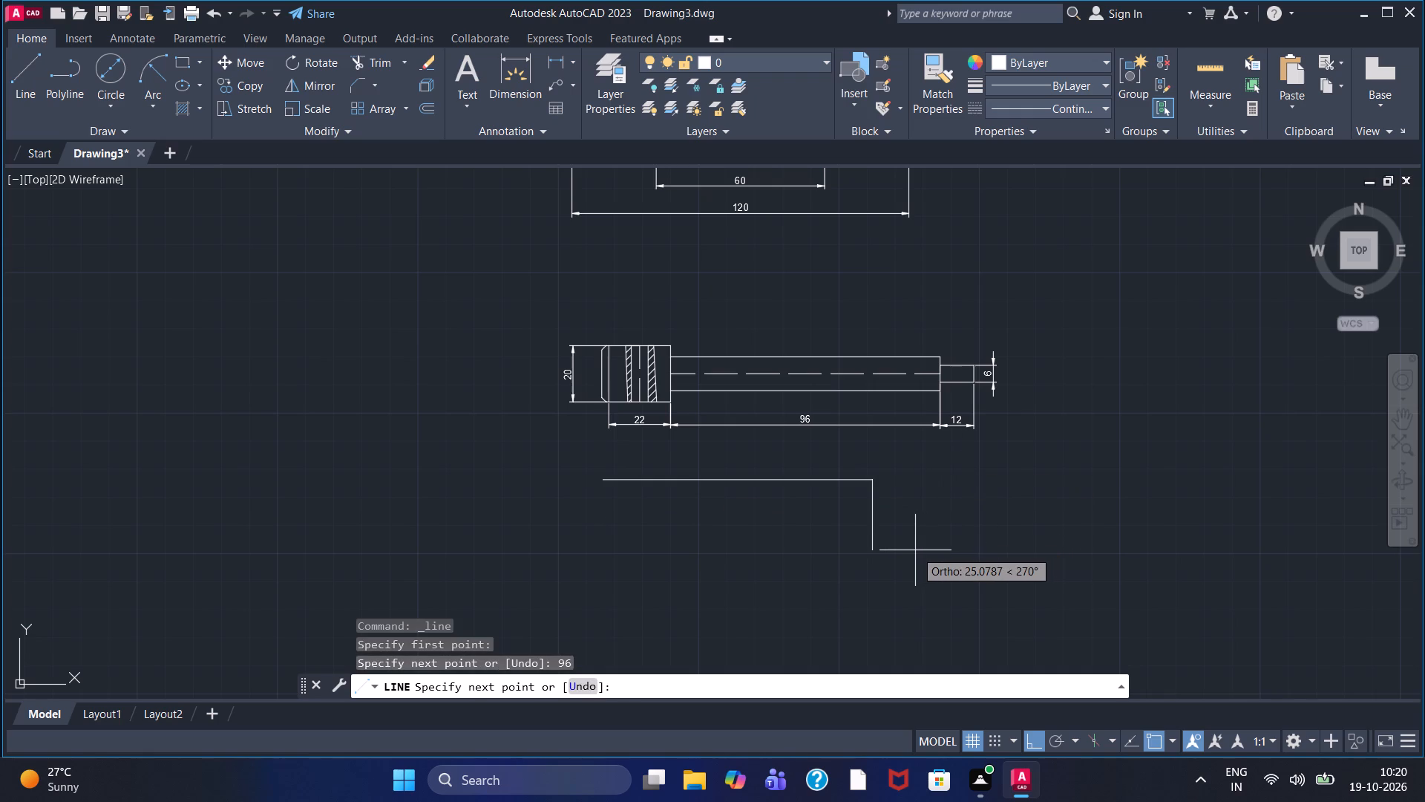
{"action": "key", "text": "5"}
{"action": "key", "text": "Return"}
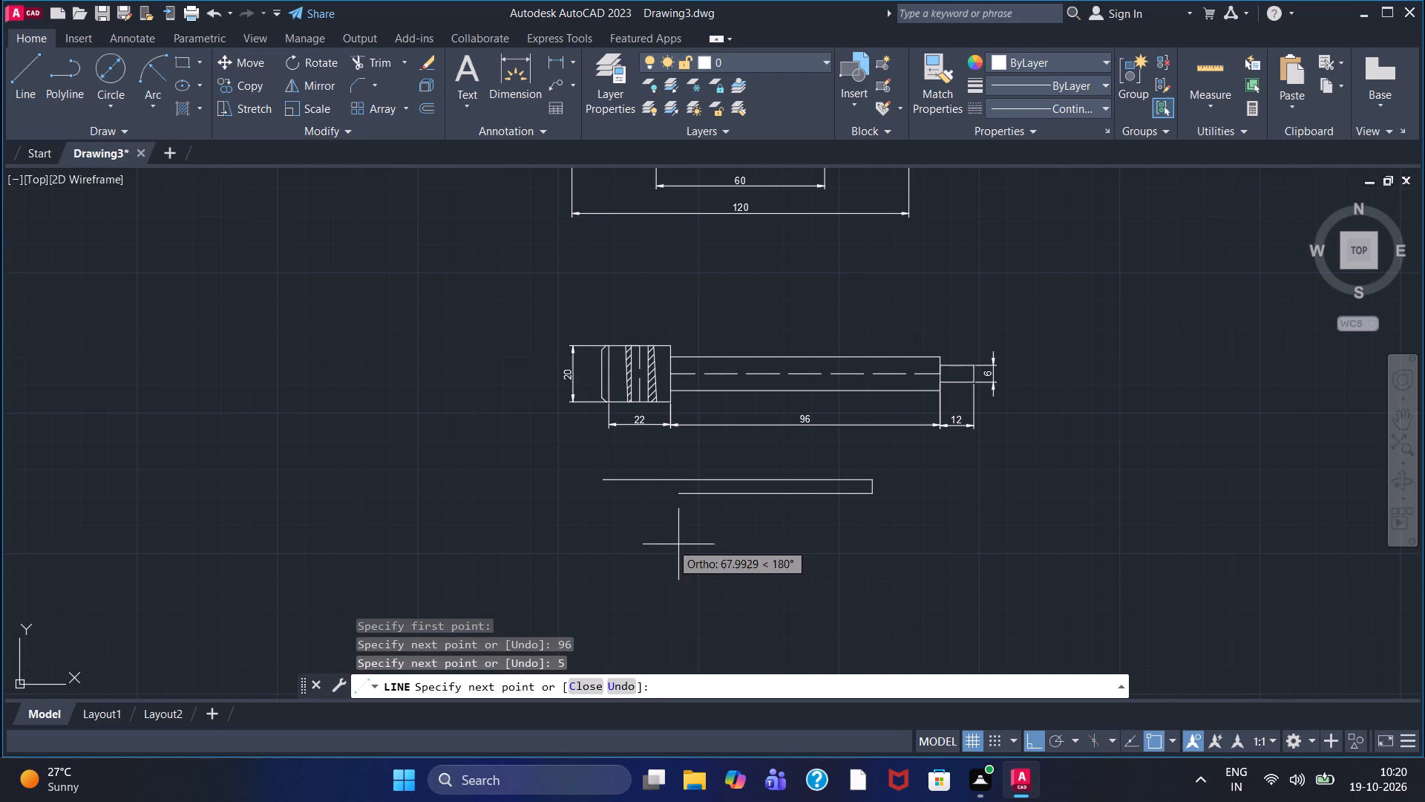
{"action": "type", "text": "96"}
{"action": "key", "text": "Return"}
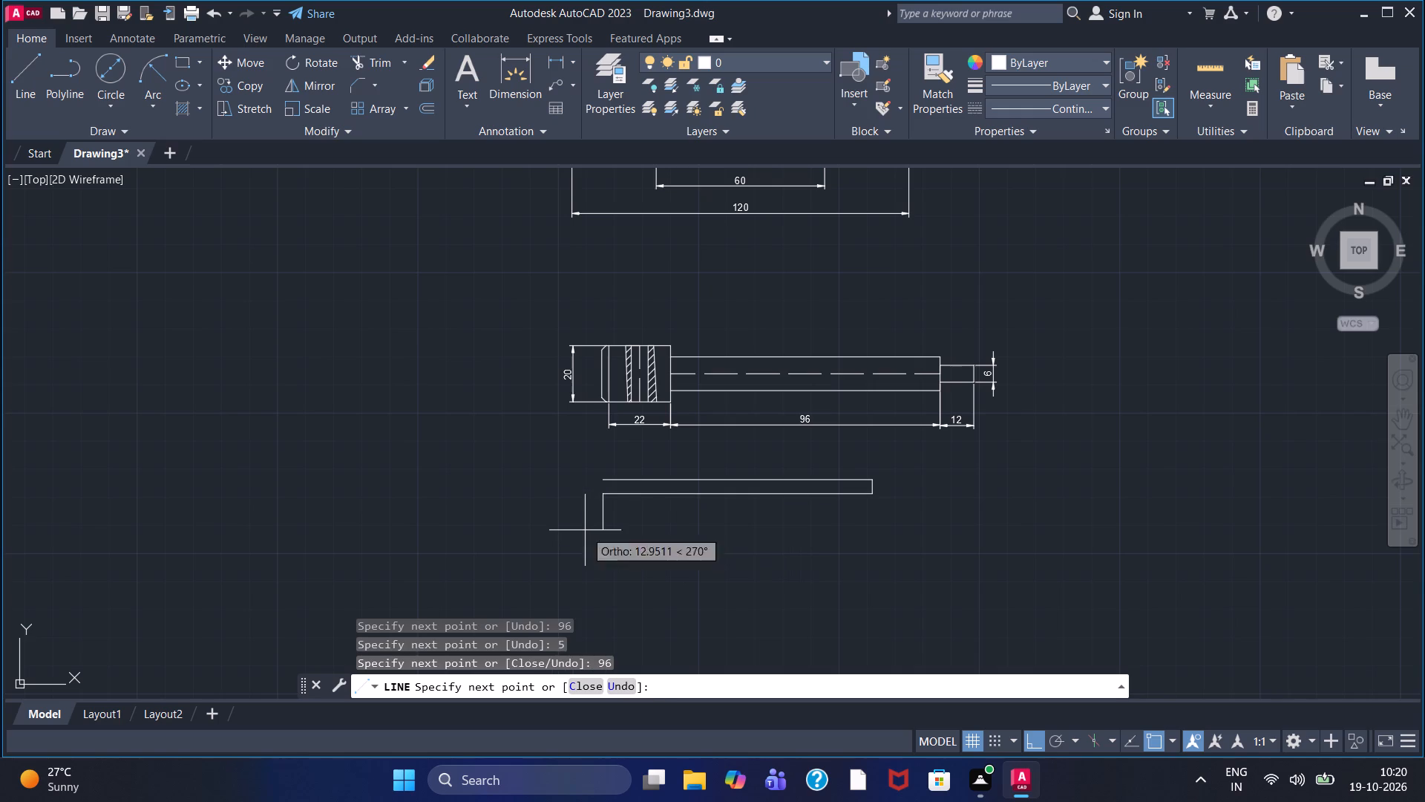
{"action": "left_click", "coordinate": [602, 479]}
{"action": "key", "text": "Escape"}
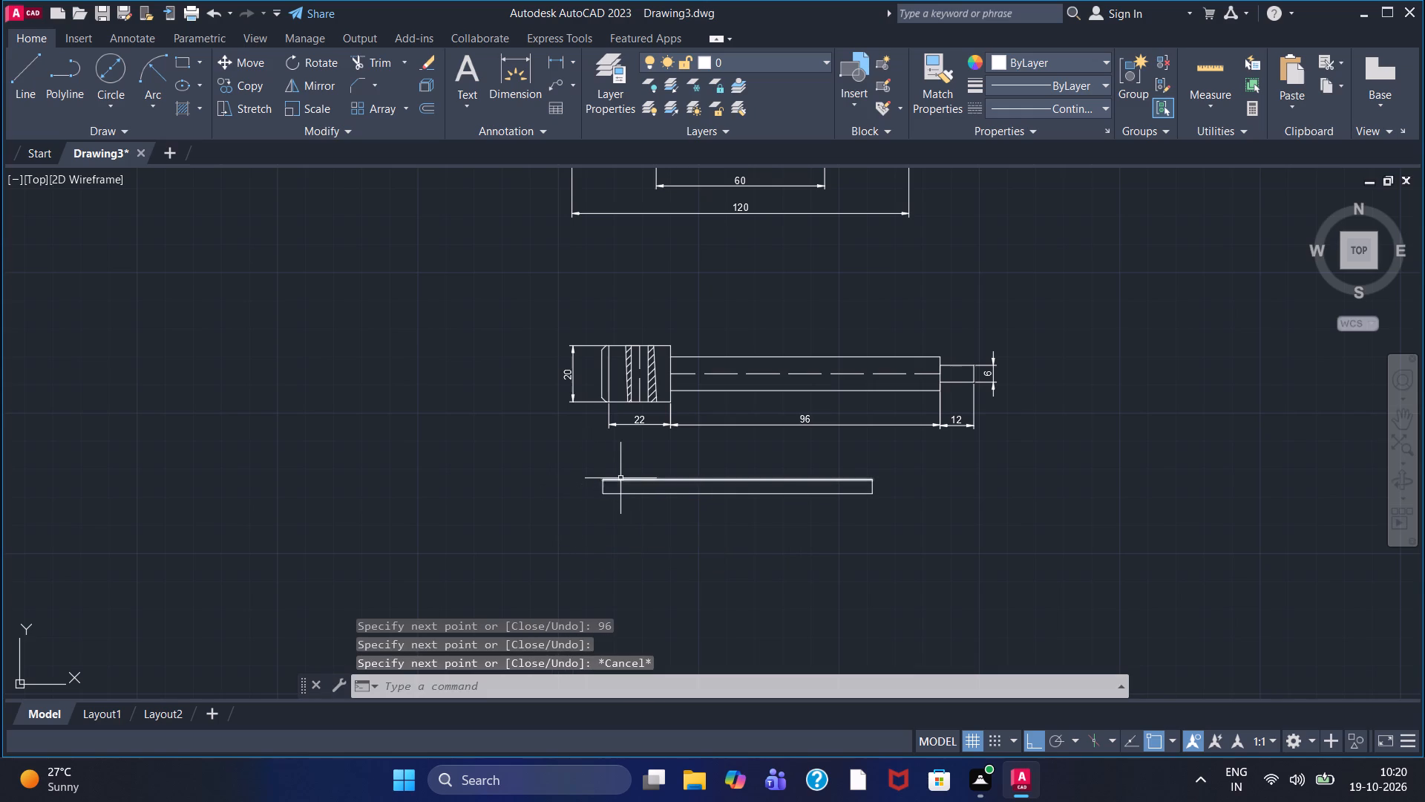
With Ortho off, draw a three-segment zigzag break line across the new rectangle, slightly left of its middle.
{"action": "scroll", "coordinate": [620, 480], "scroll_direction": "up", "scroll_amount": 2}
{"action": "middle_click_drag", "start_coordinate": [633, 443], "coordinate": [466, 396]}
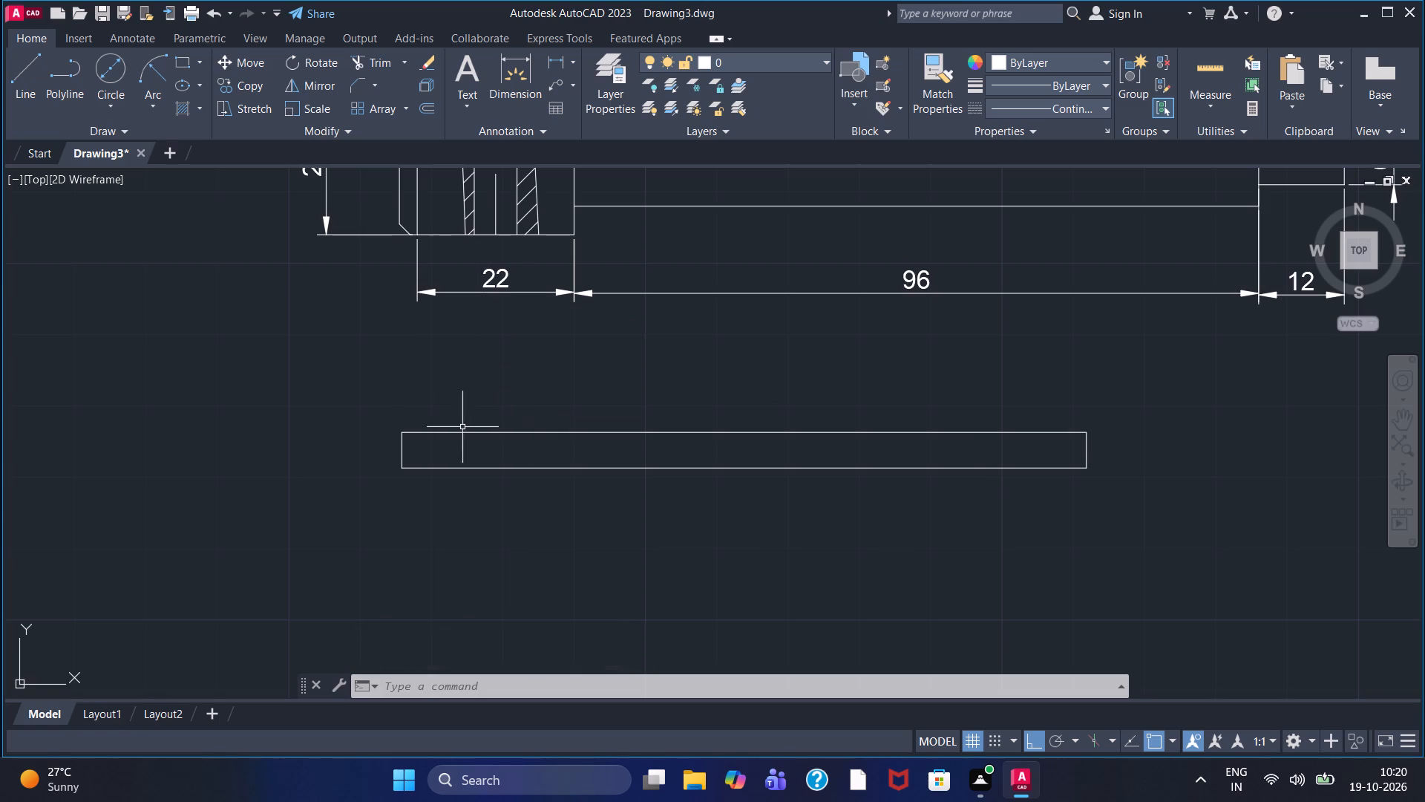
{"action": "left_click", "coordinate": [14, 74]}
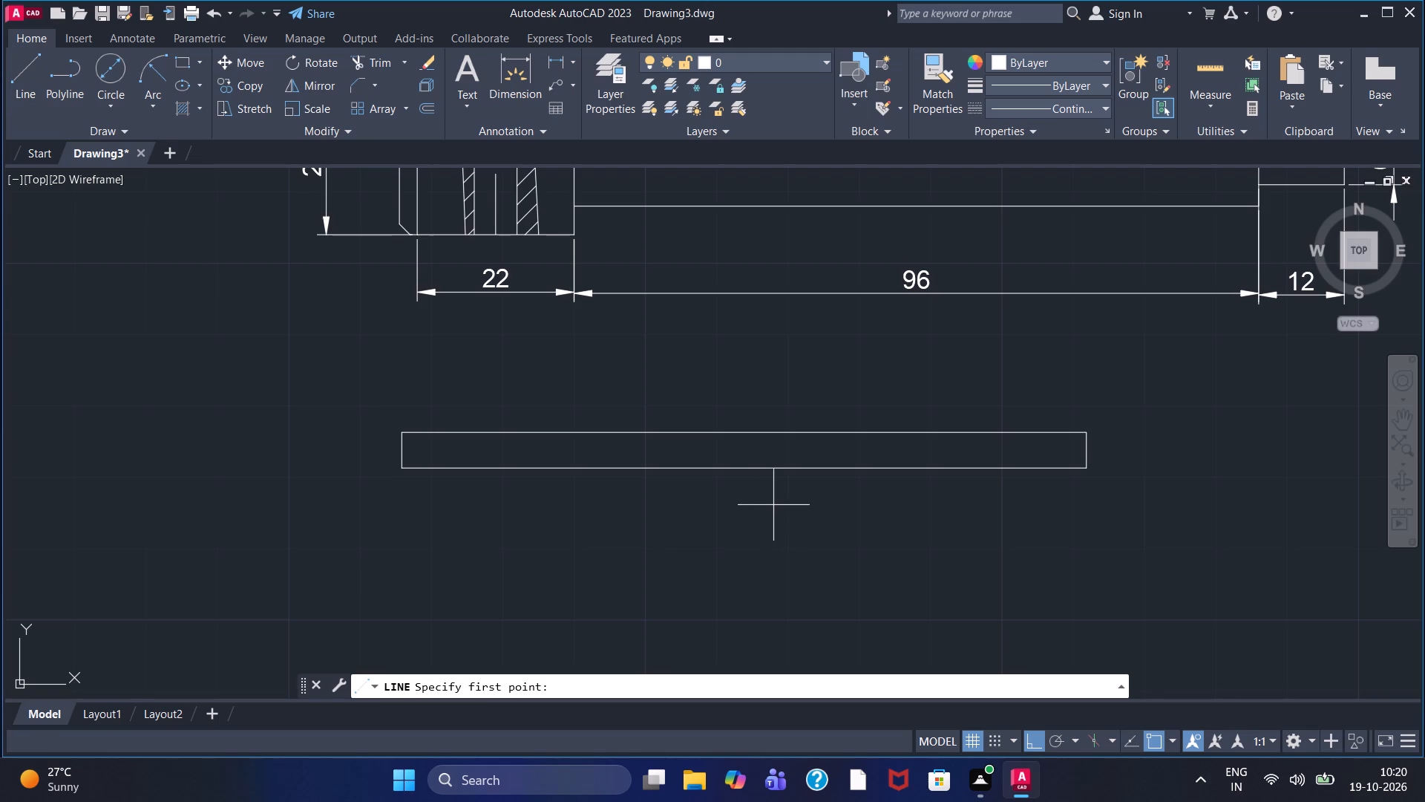
{"action": "key", "text": "F8"}
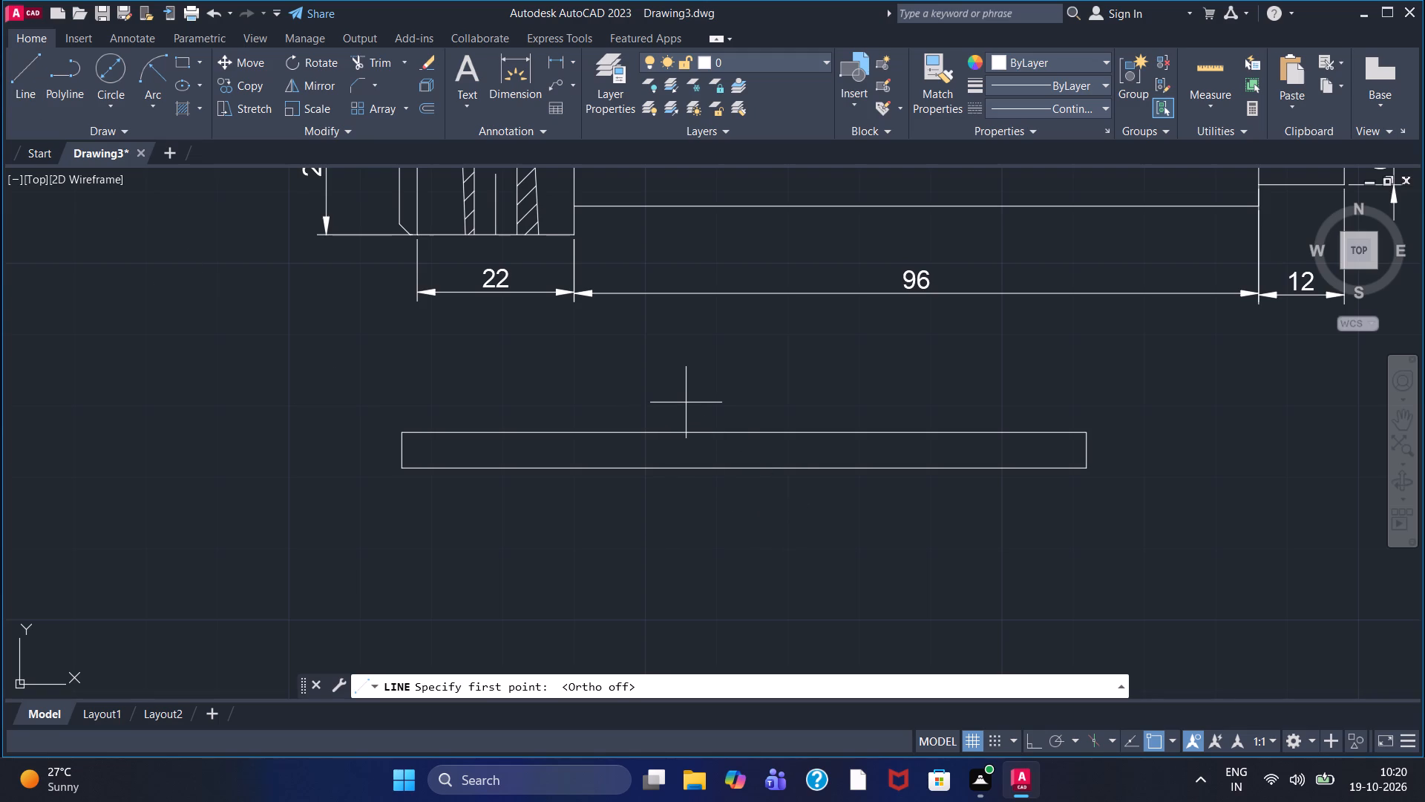
{"action": "left_click", "coordinate": [693, 397]}
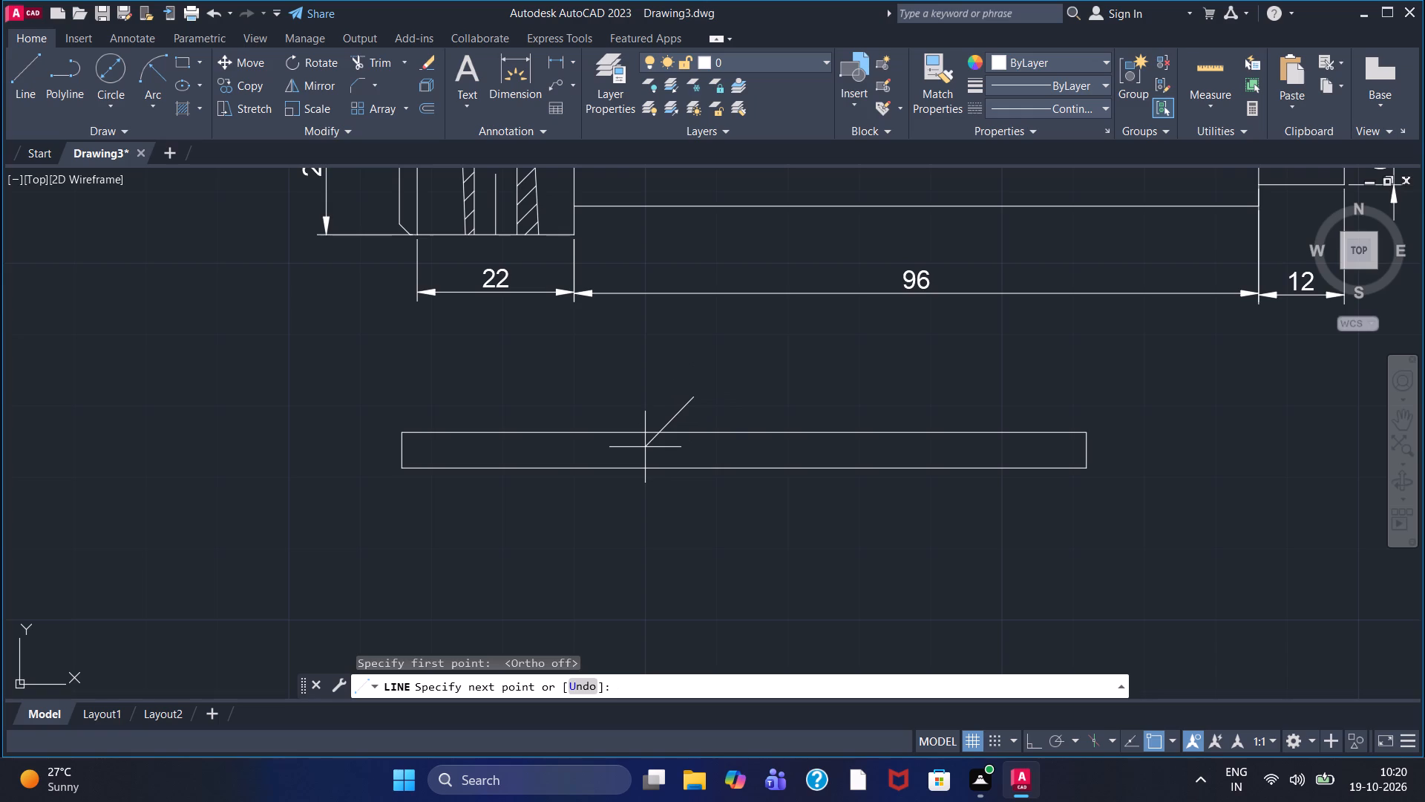
{"action": "left_click", "coordinate": [645, 447]}
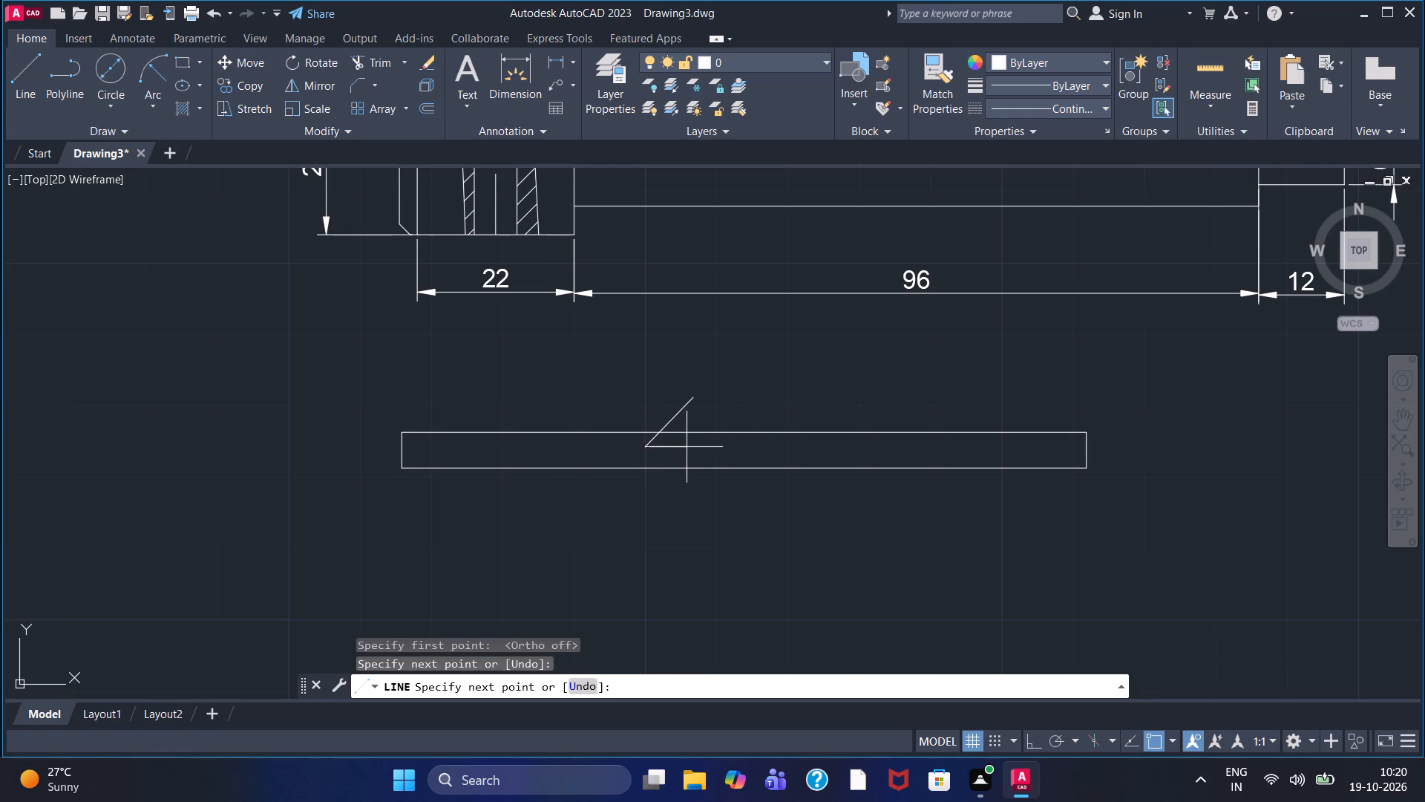
{"action": "left_click", "coordinate": [689, 447]}
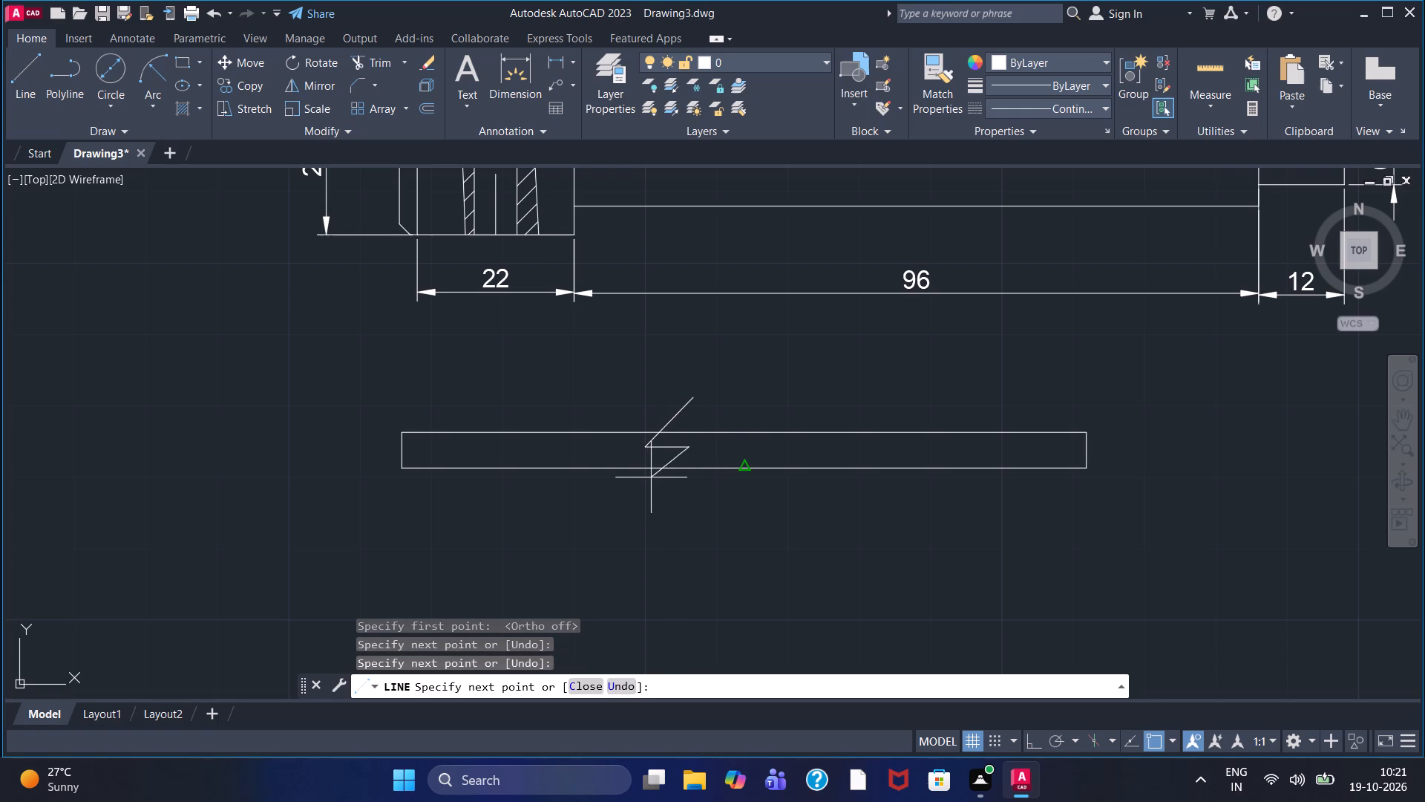
{"action": "left_click", "coordinate": [645, 480]}
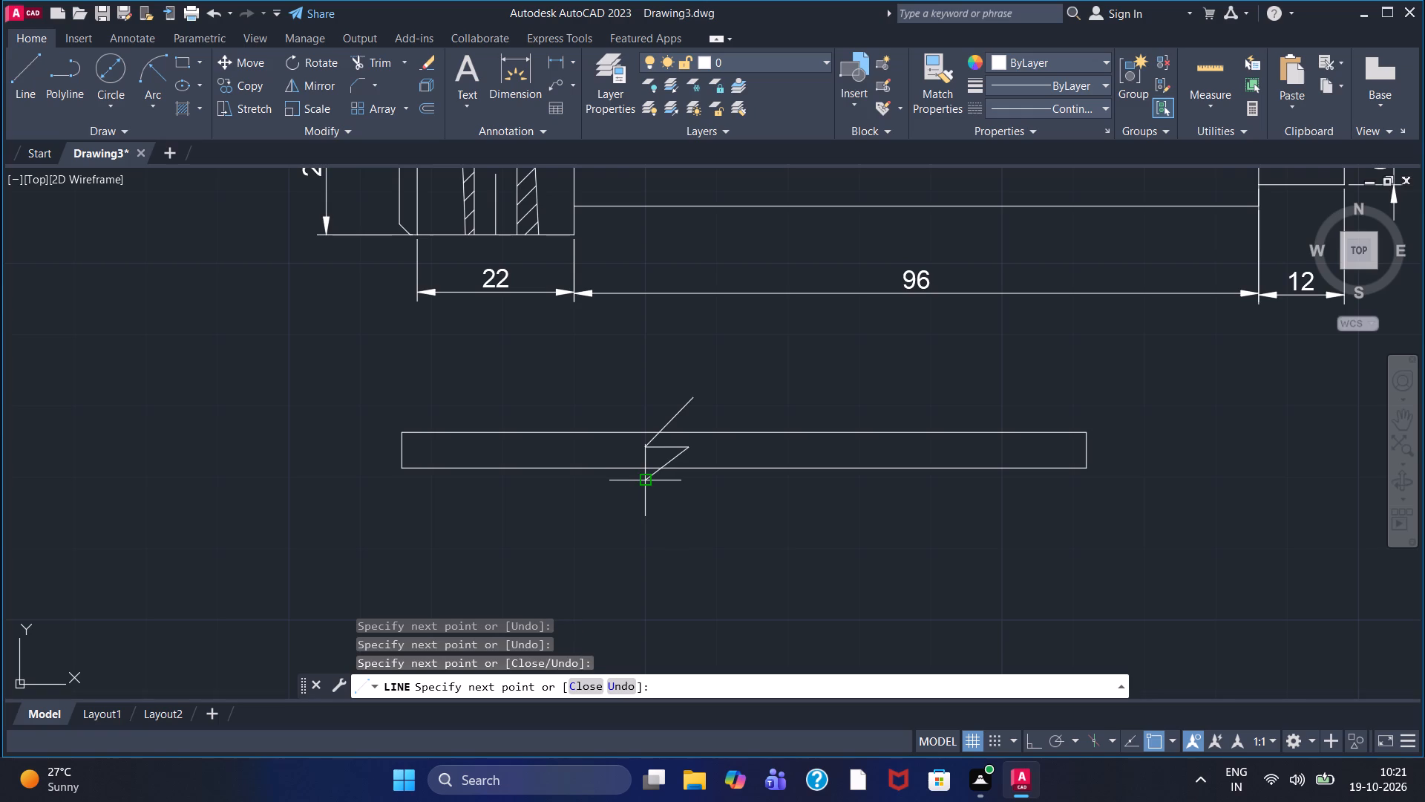
{"action": "right_click", "coordinate": [607, 522]}
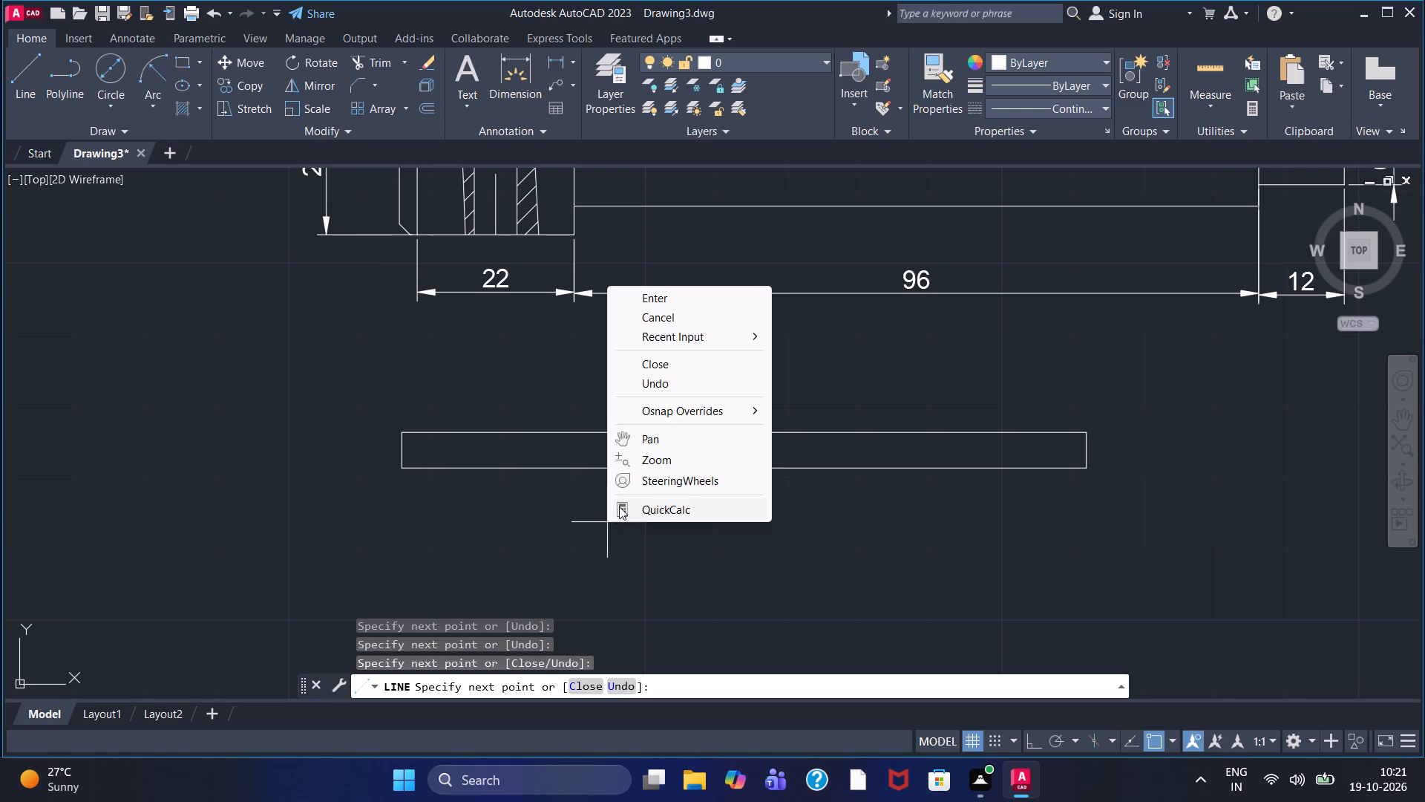
{"action": "left_click", "coordinate": [666, 299]}
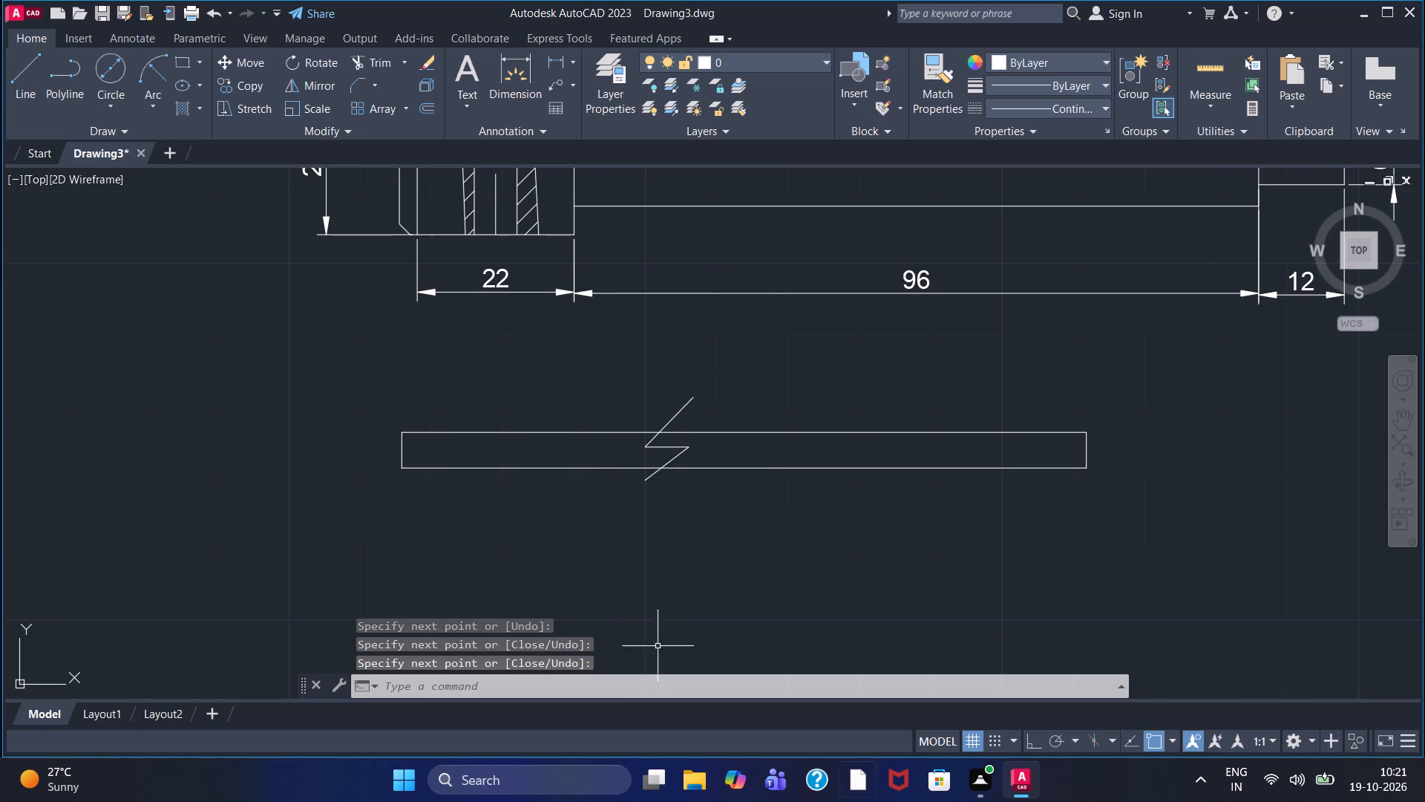
{"action": "left_click", "coordinate": [358, 57]}
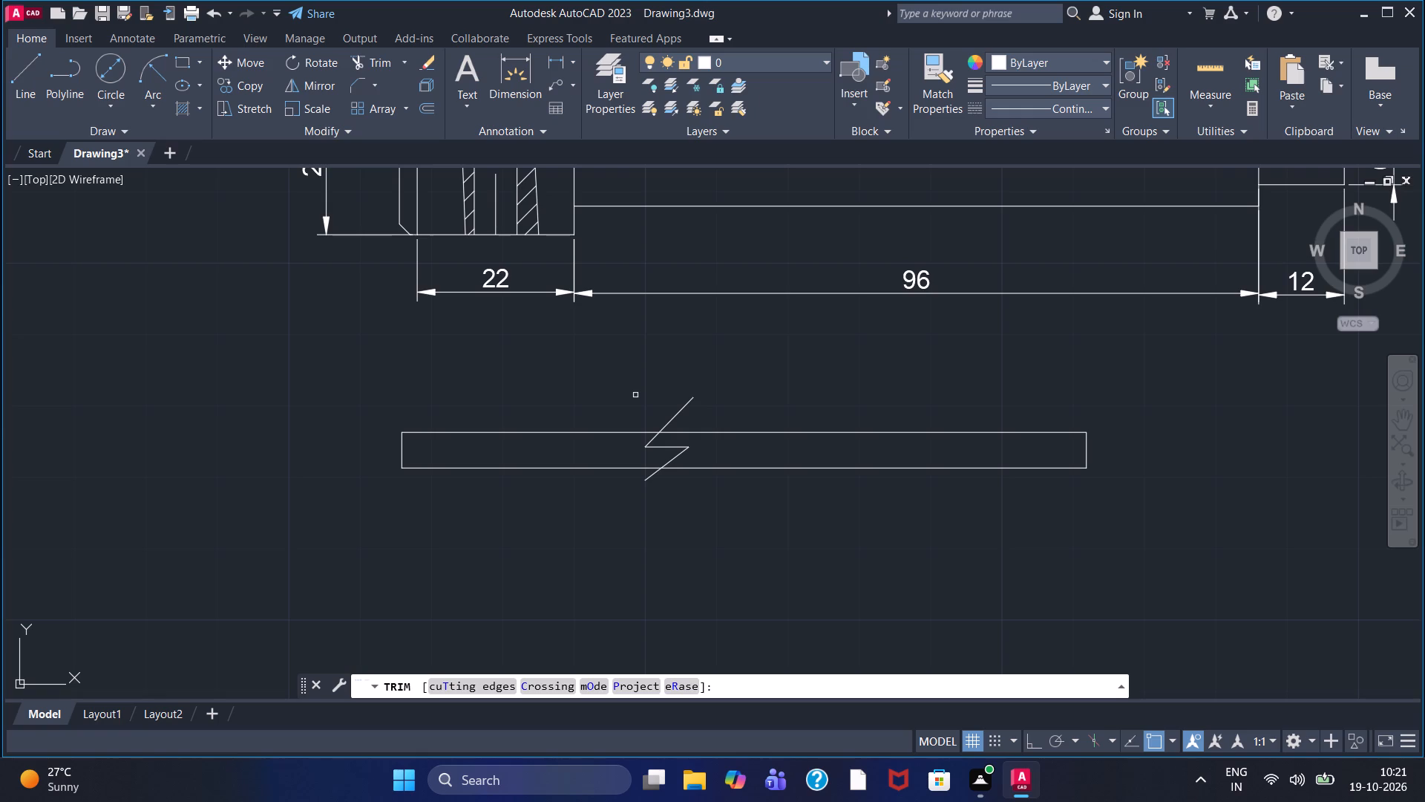
{"action": "key", "text": "Escape"}
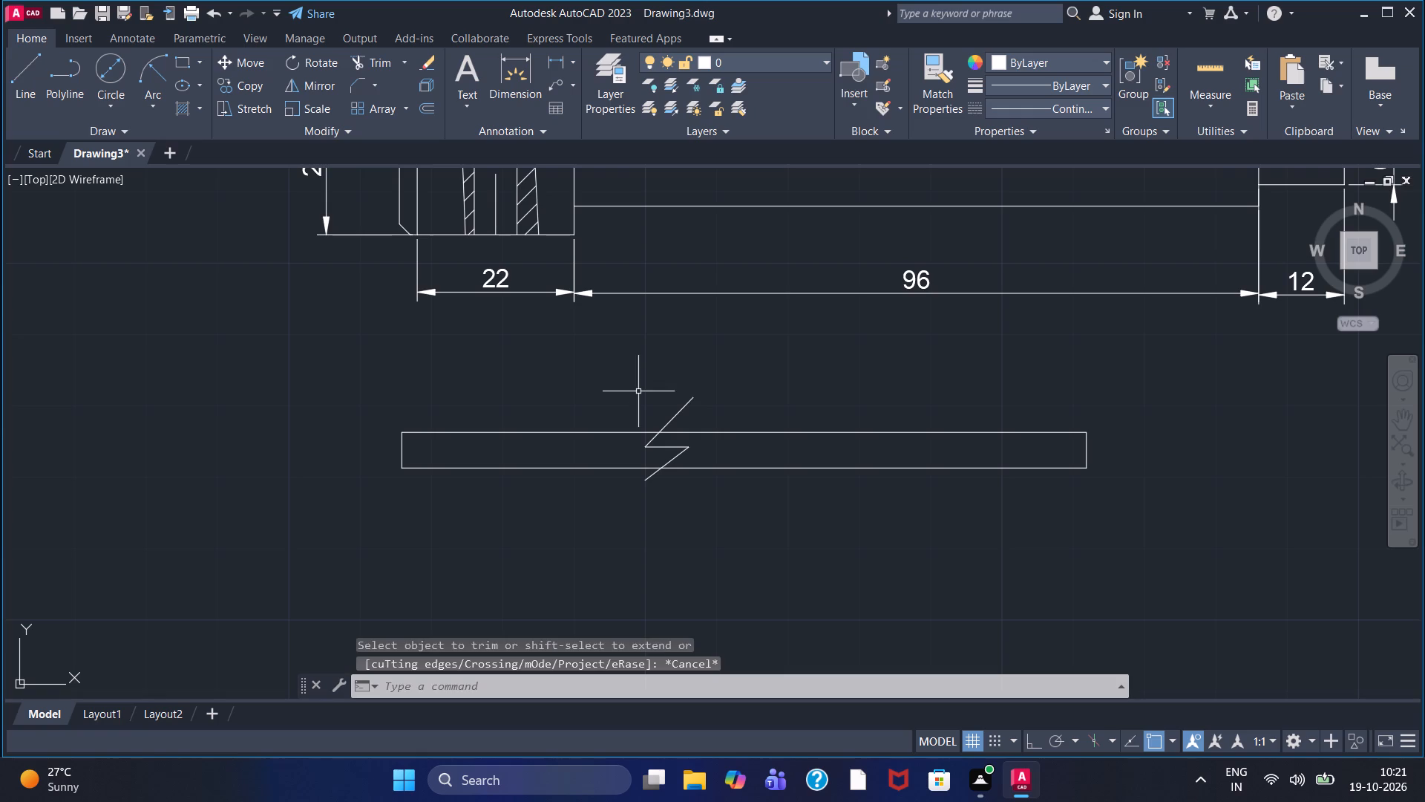
Draw a second three-segment zigzag break line across the rectangle, just right of the first one.
{"action": "left_click", "coordinate": [40, 65]}
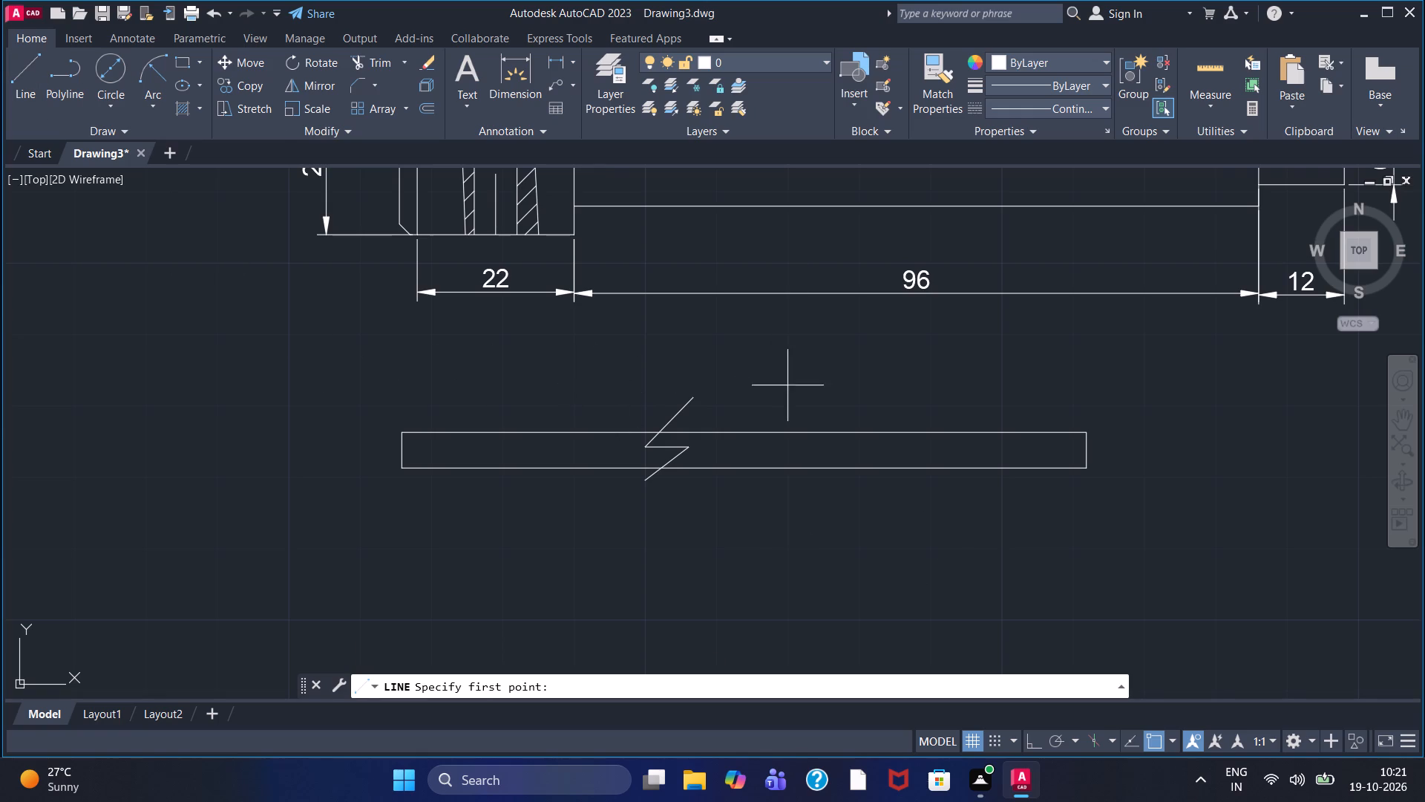
{"action": "left_click", "coordinate": [764, 405]}
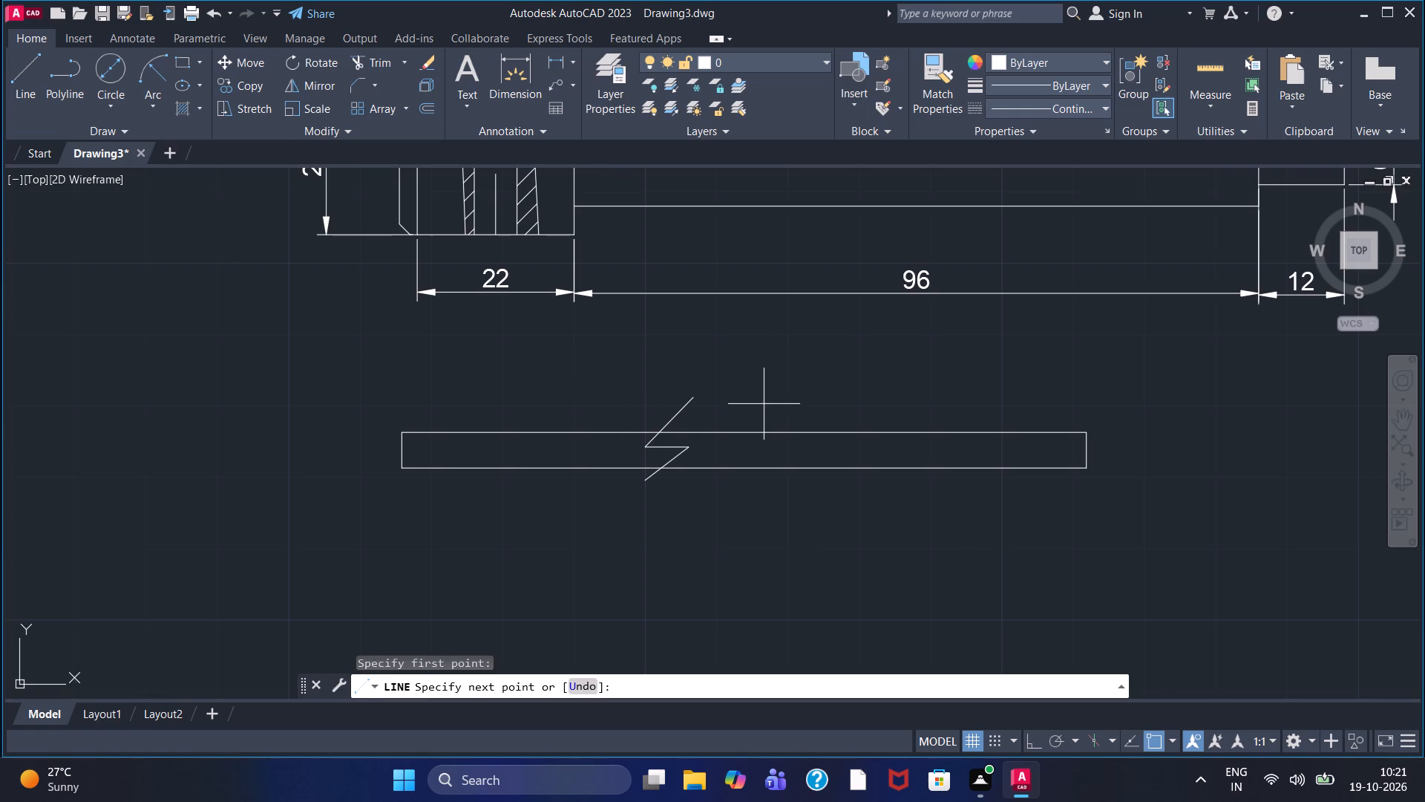
{"action": "left_click", "coordinate": [721, 447]}
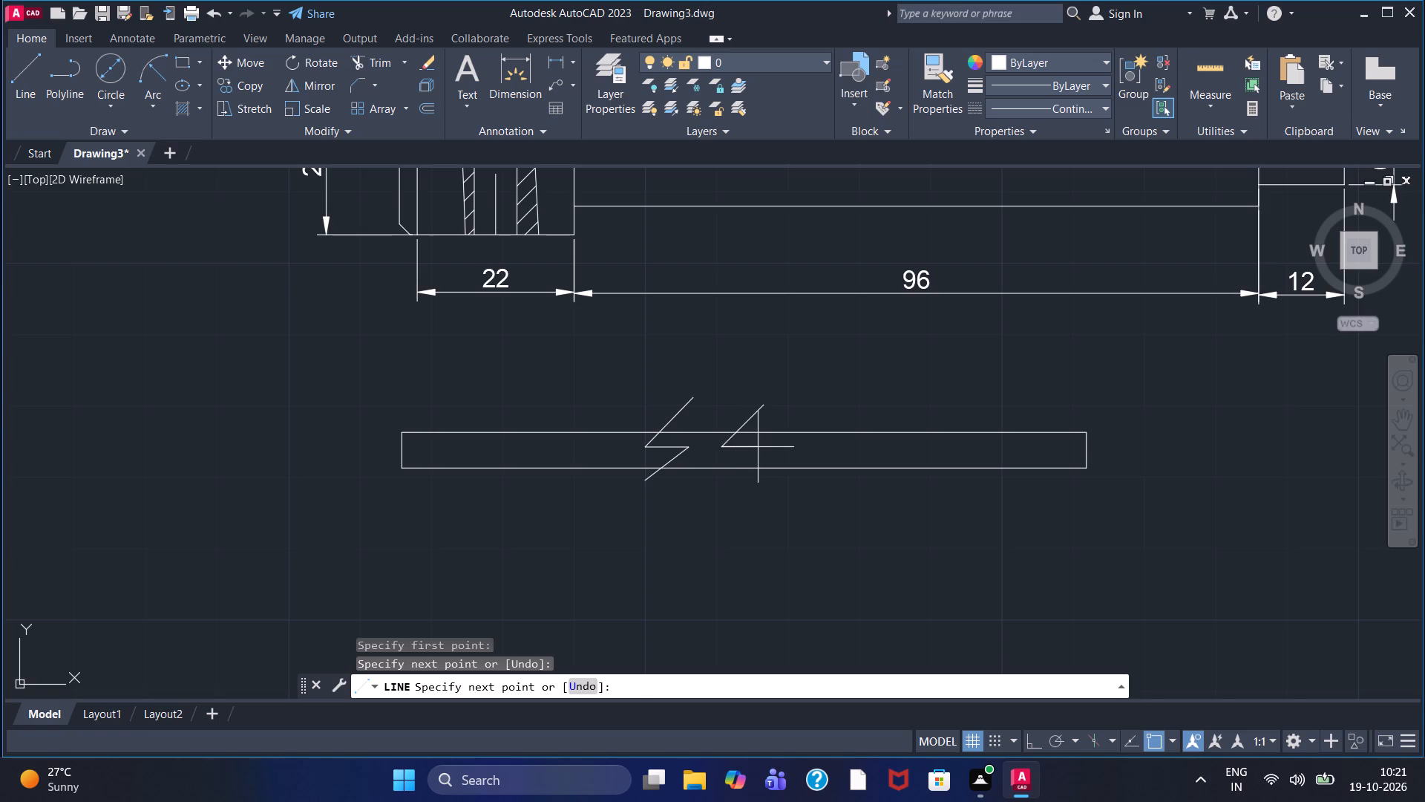
{"action": "left_click", "coordinate": [759, 446]}
{"action": "left_click", "coordinate": [704, 483]}
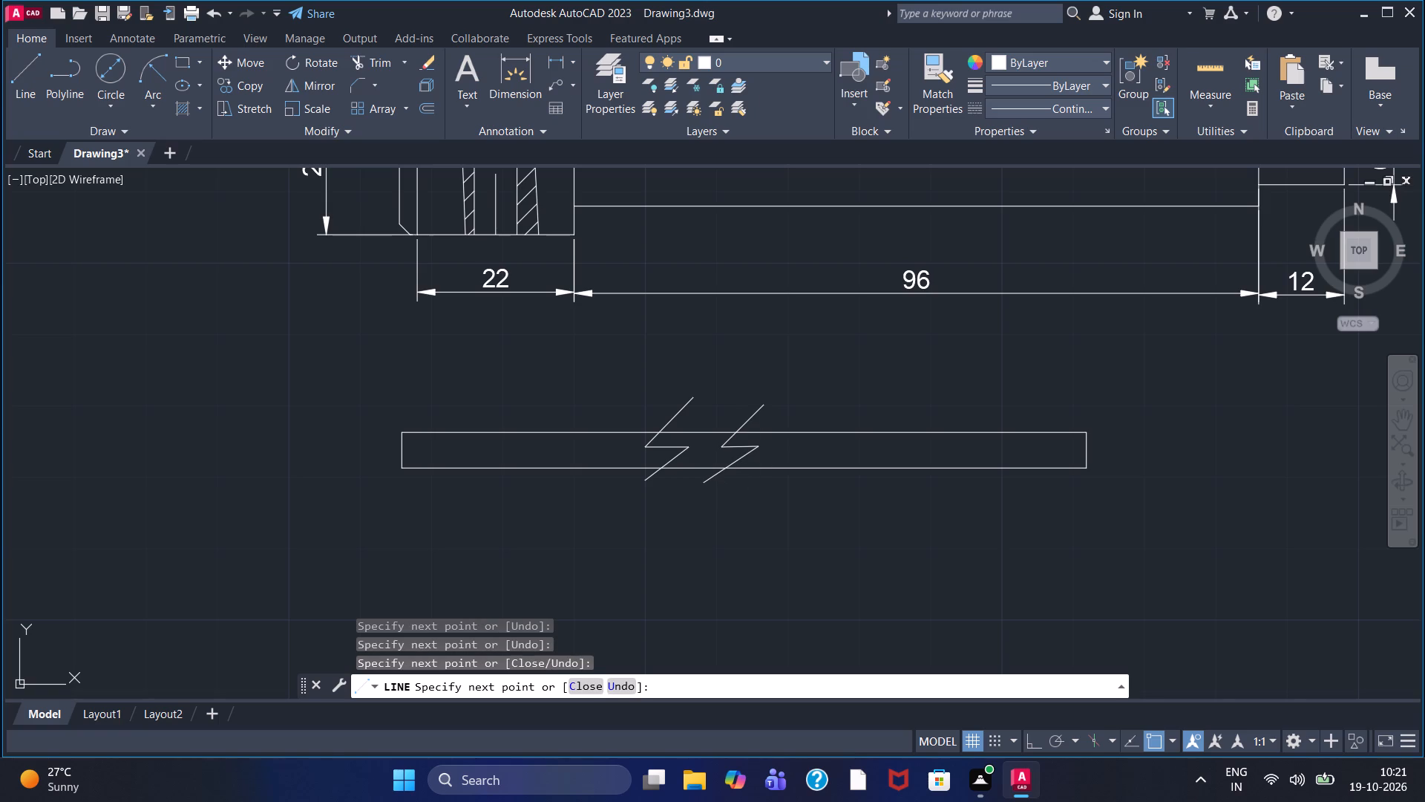
{"action": "right_click", "coordinate": [710, 474]}
{"action": "left_click", "coordinate": [733, 480]}
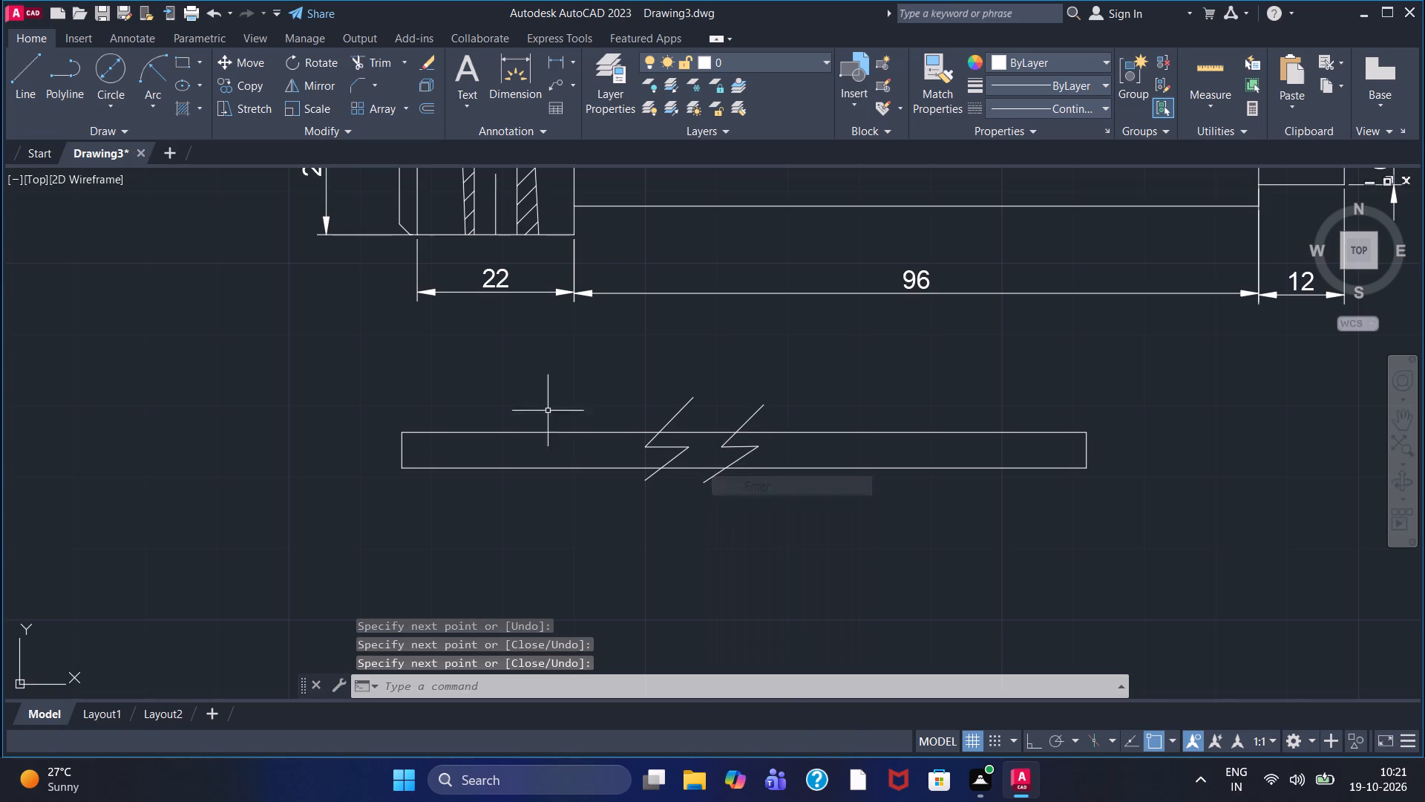
Trim the rectangle's top and bottom edges between the two zigzag break lines, keeping the zigzags' overhanging ends.
{"action": "left_click", "coordinate": [372, 64]}
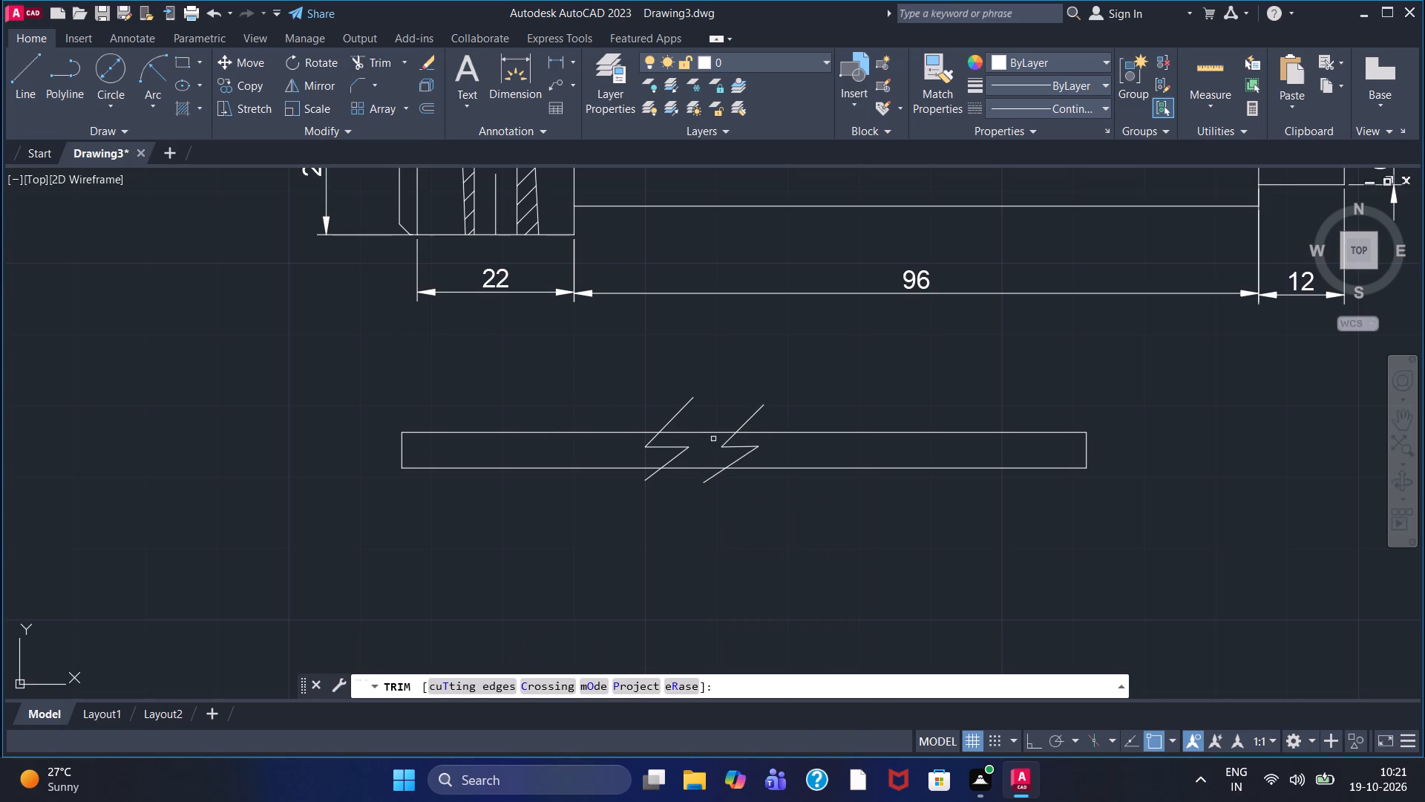
{"action": "left_click", "coordinate": [707, 432]}
{"action": "left_click", "coordinate": [701, 469]}
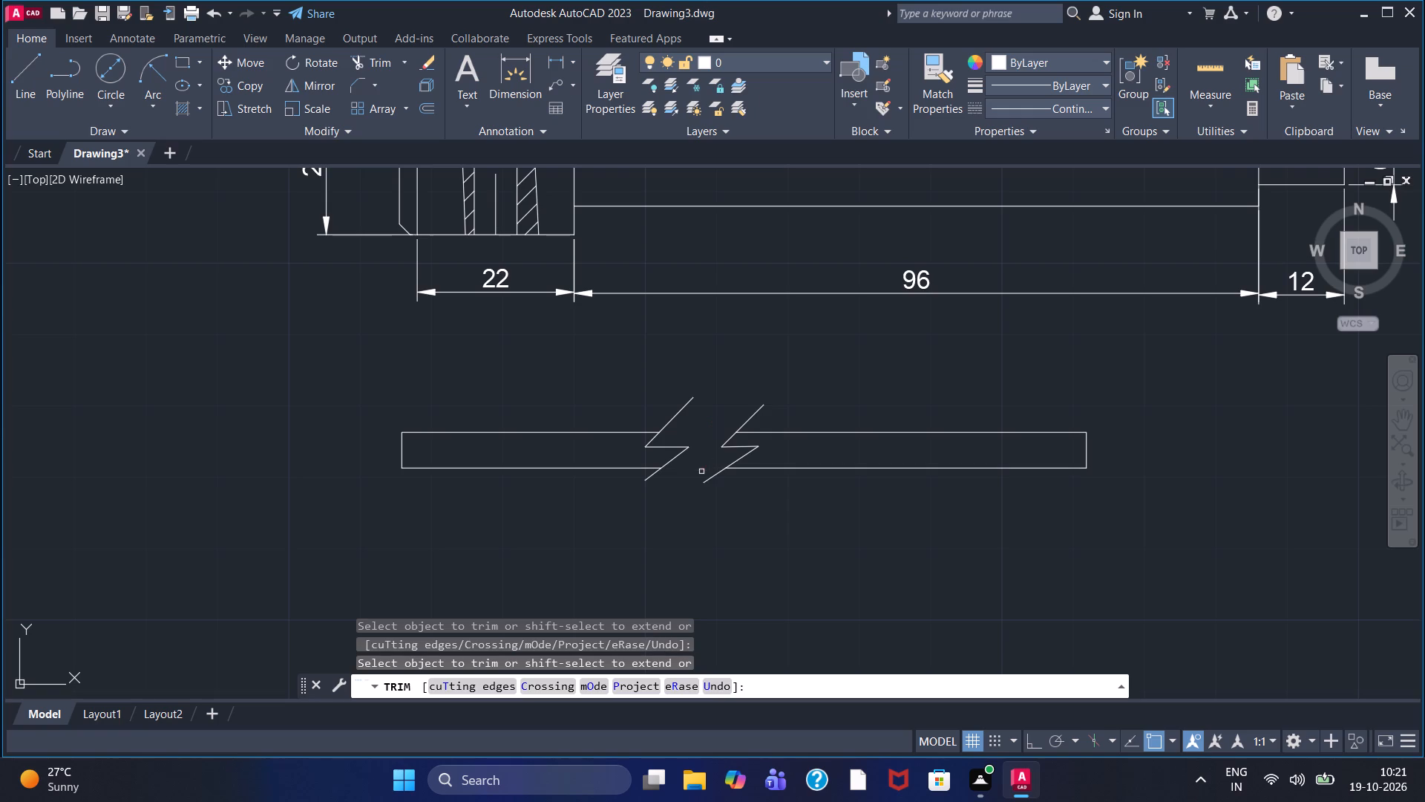
{"action": "left_click", "coordinate": [702, 483]}
{"action": "key", "text": "ctrl+z"}
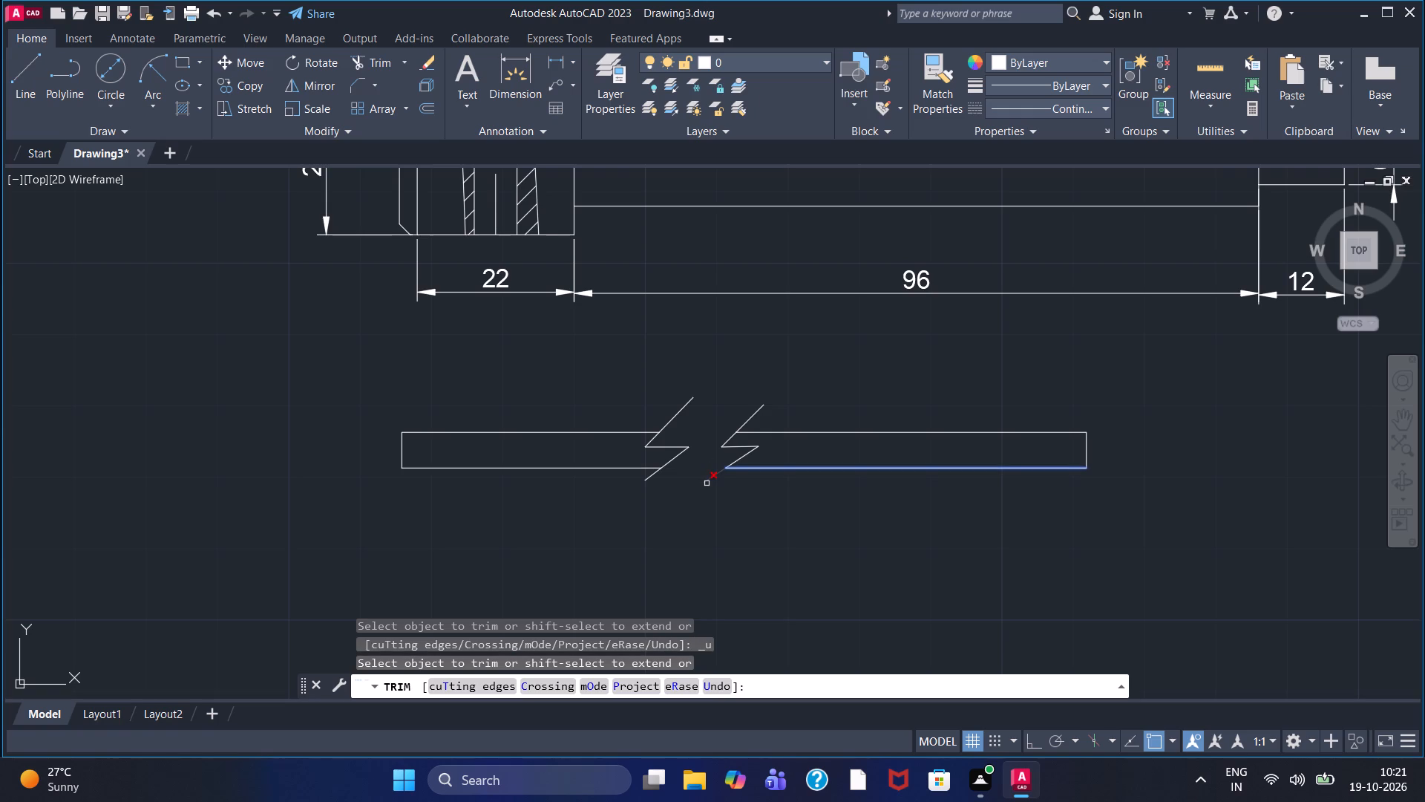
{"action": "key", "text": "Escape"}
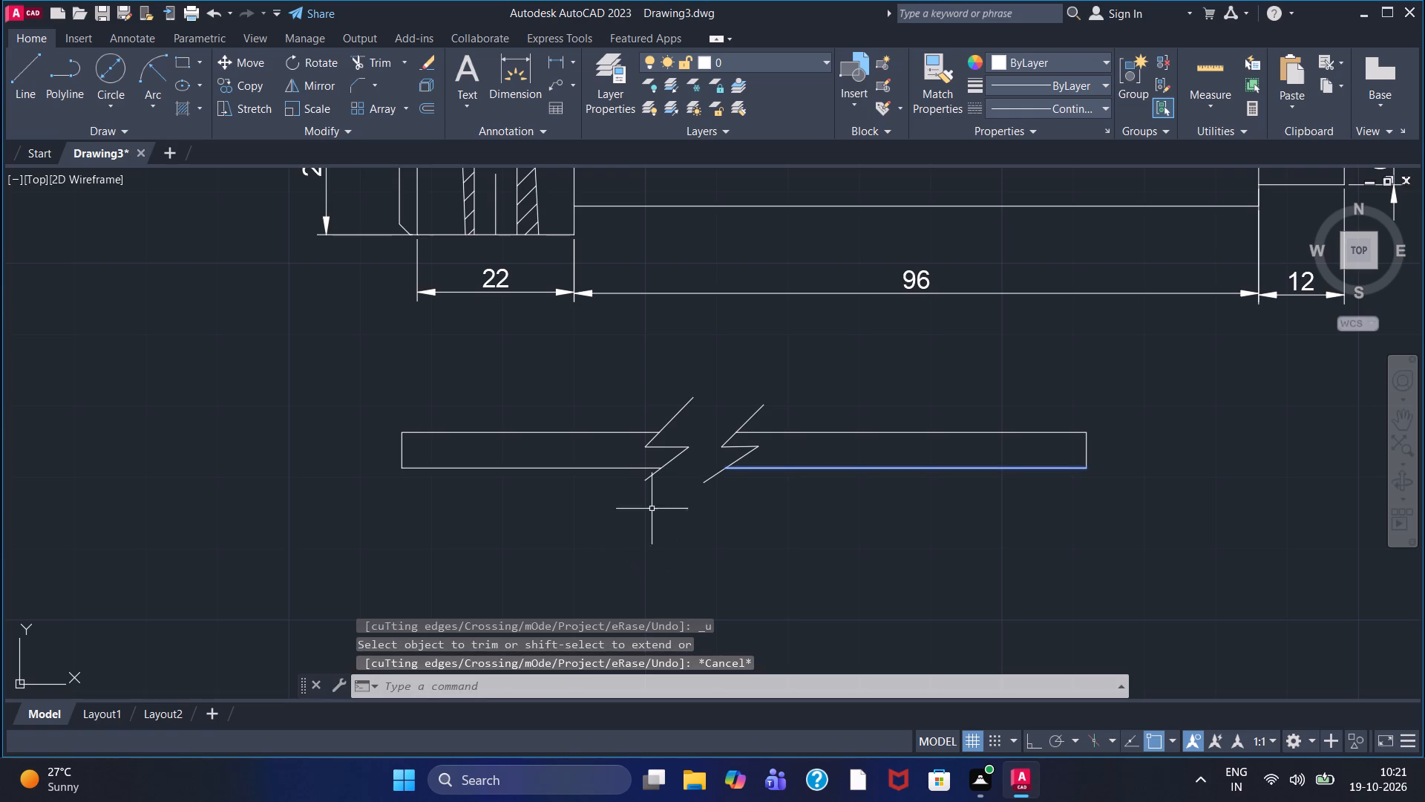
Set the linetype of all three segments of the left zigzag break line to ACAD_ISO02W100.
{"action": "left_click", "coordinate": [672, 416]}
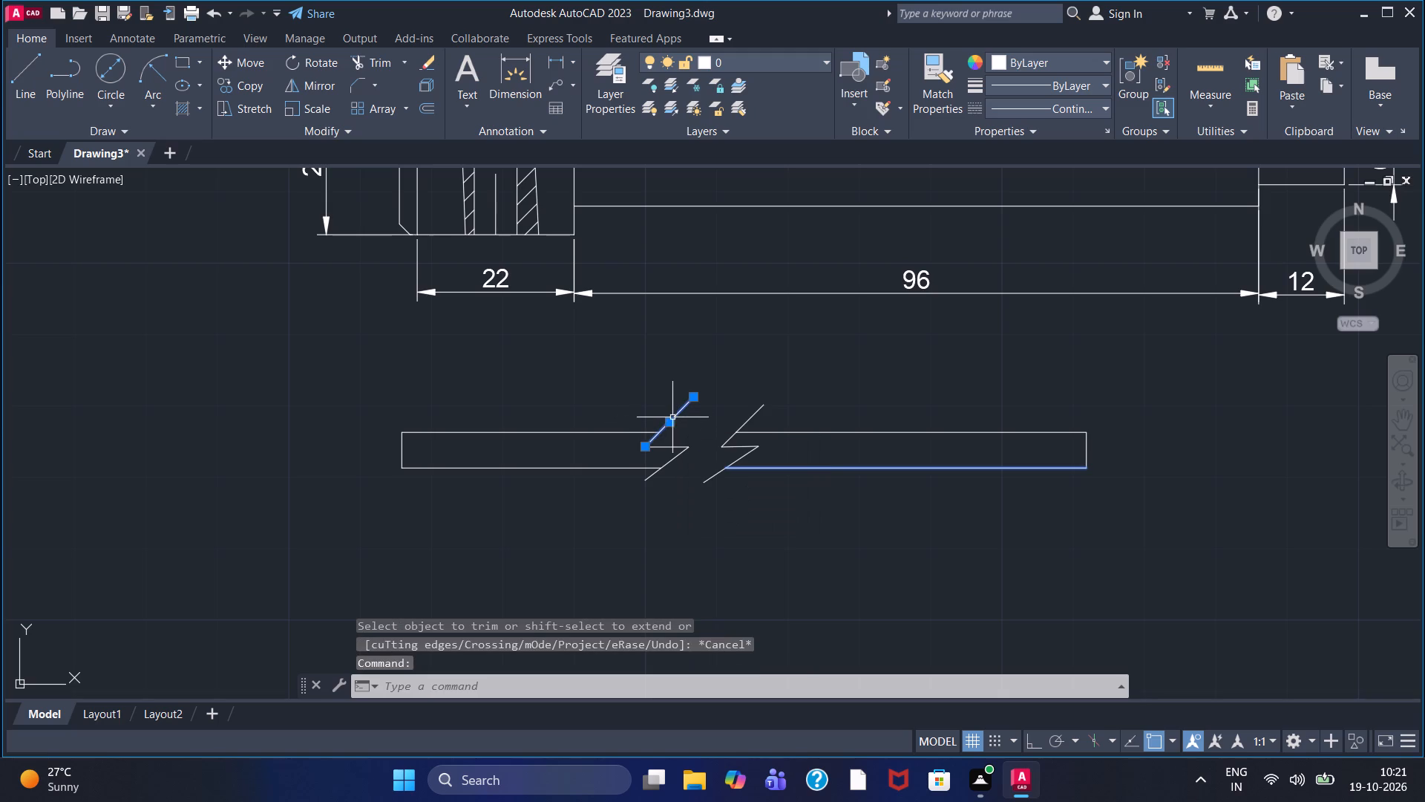
{"action": "left_click", "coordinate": [670, 449]}
{"action": "left_click", "coordinate": [670, 462]}
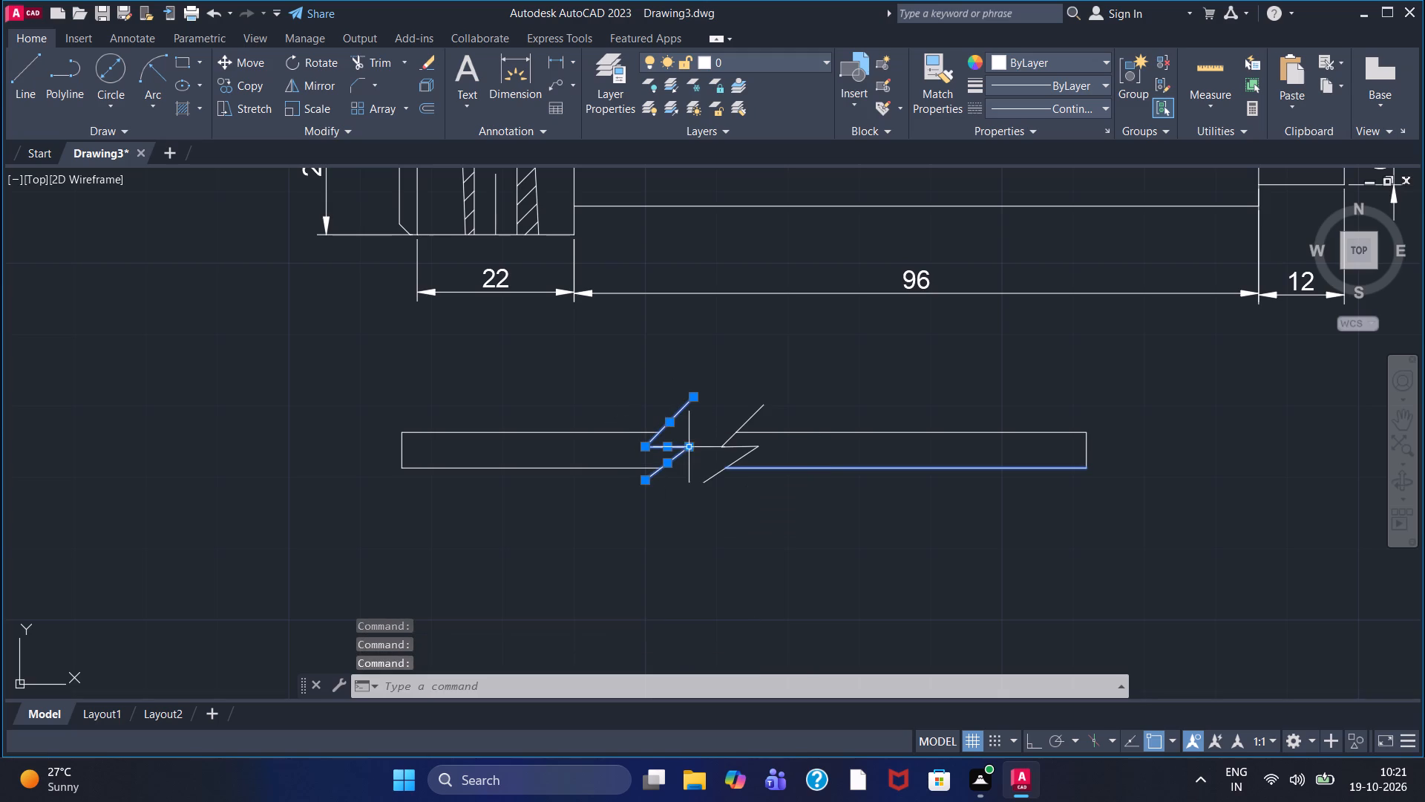
{"action": "left_click", "coordinate": [1069, 111]}
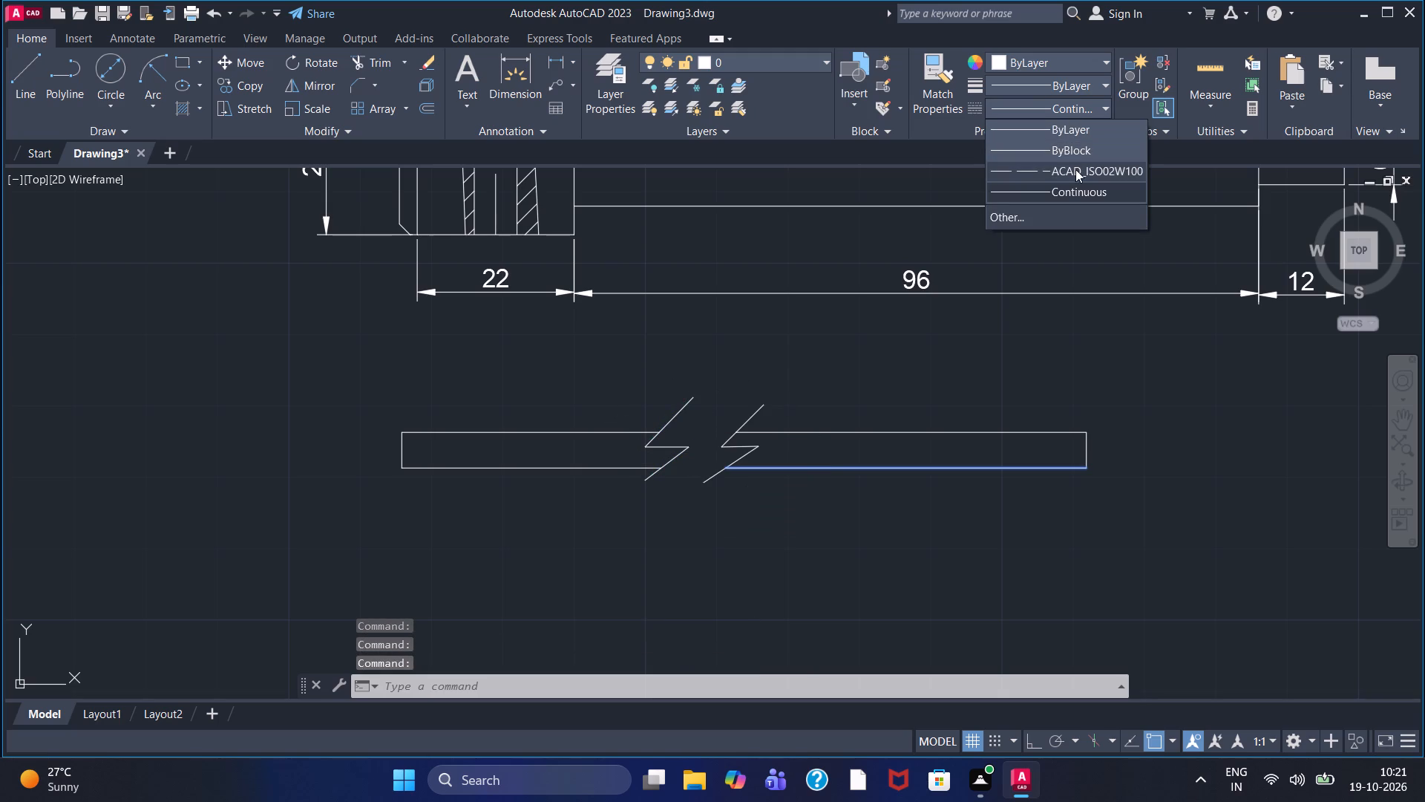
{"action": "left_click", "coordinate": [1075, 169]}
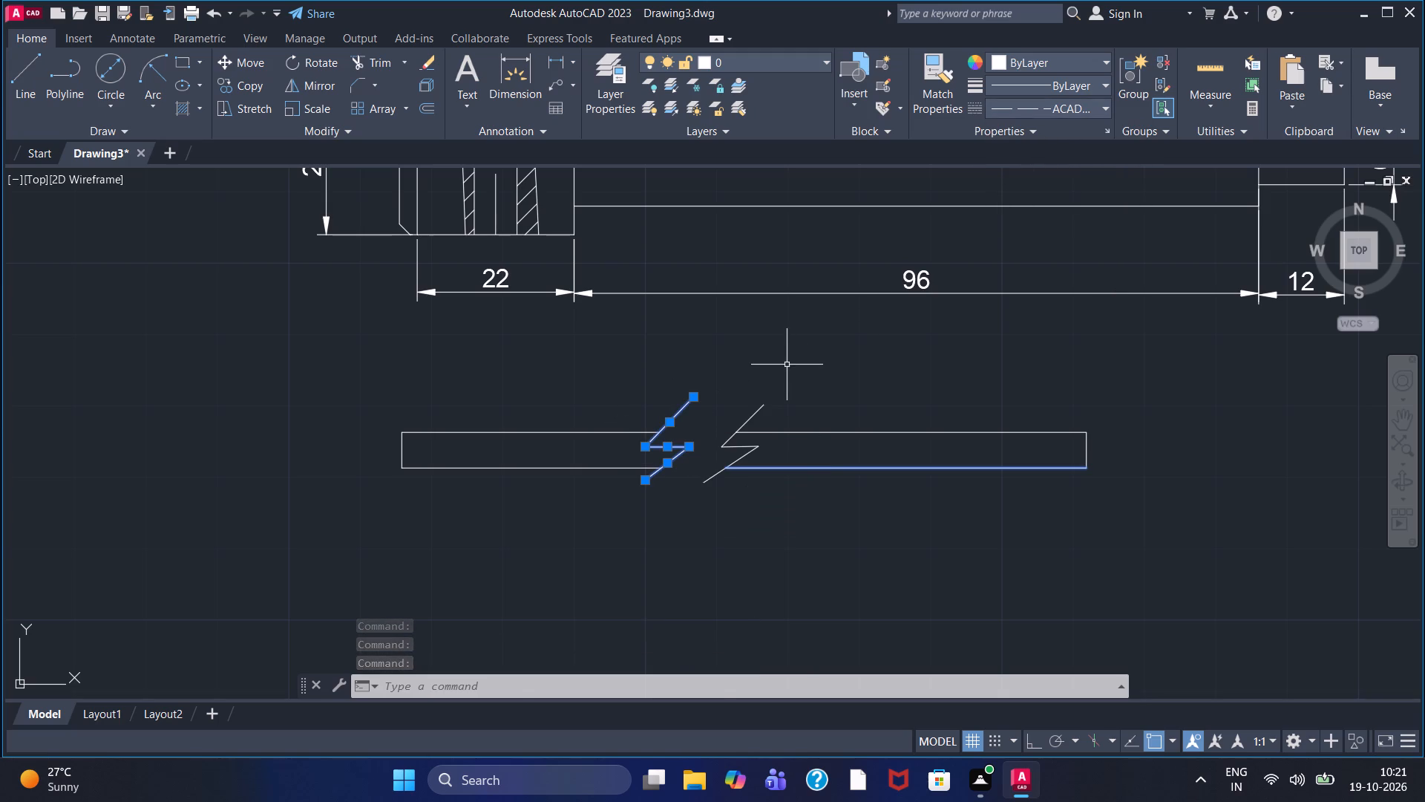
{"action": "left_click", "coordinate": [787, 365]}
{"action": "key", "text": "Escape"}
{"action": "key", "text": "Escape"}
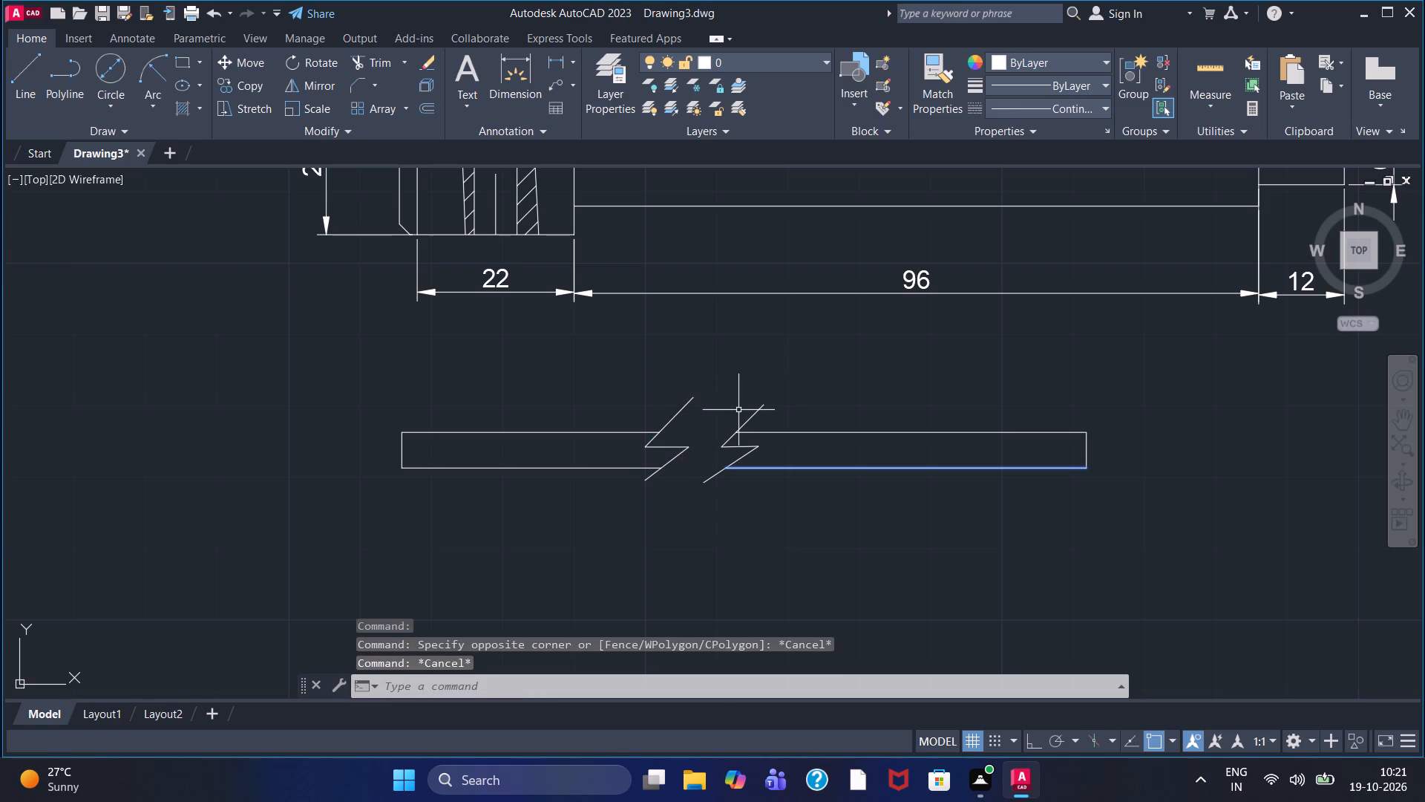
{"action": "left_click", "coordinate": [794, 391]}
{"action": "key", "text": "Escape"}
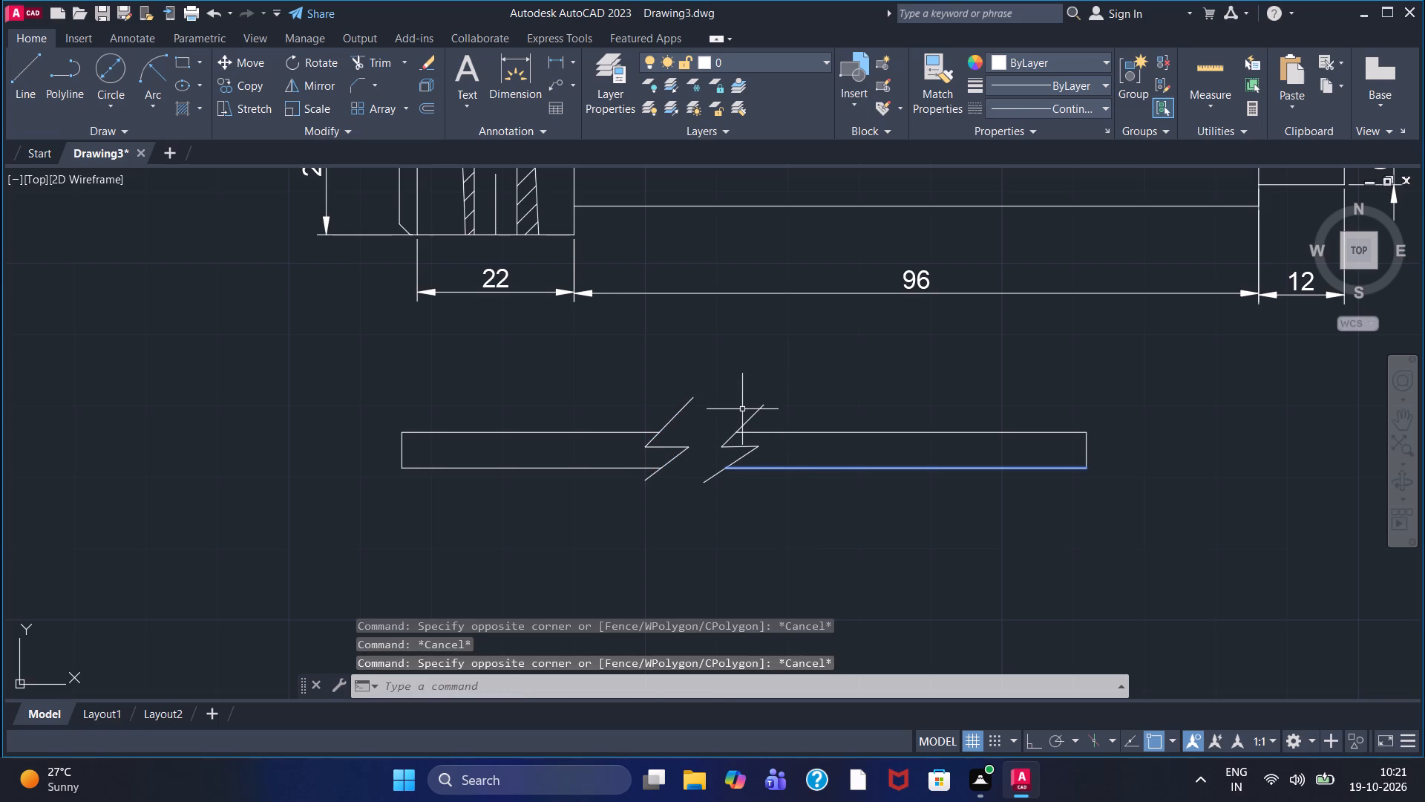
Set the linetype of the right zigzag break line's upper slanted segment to ACAD_ISO02W100.
{"action": "left_click", "coordinate": [753, 414]}
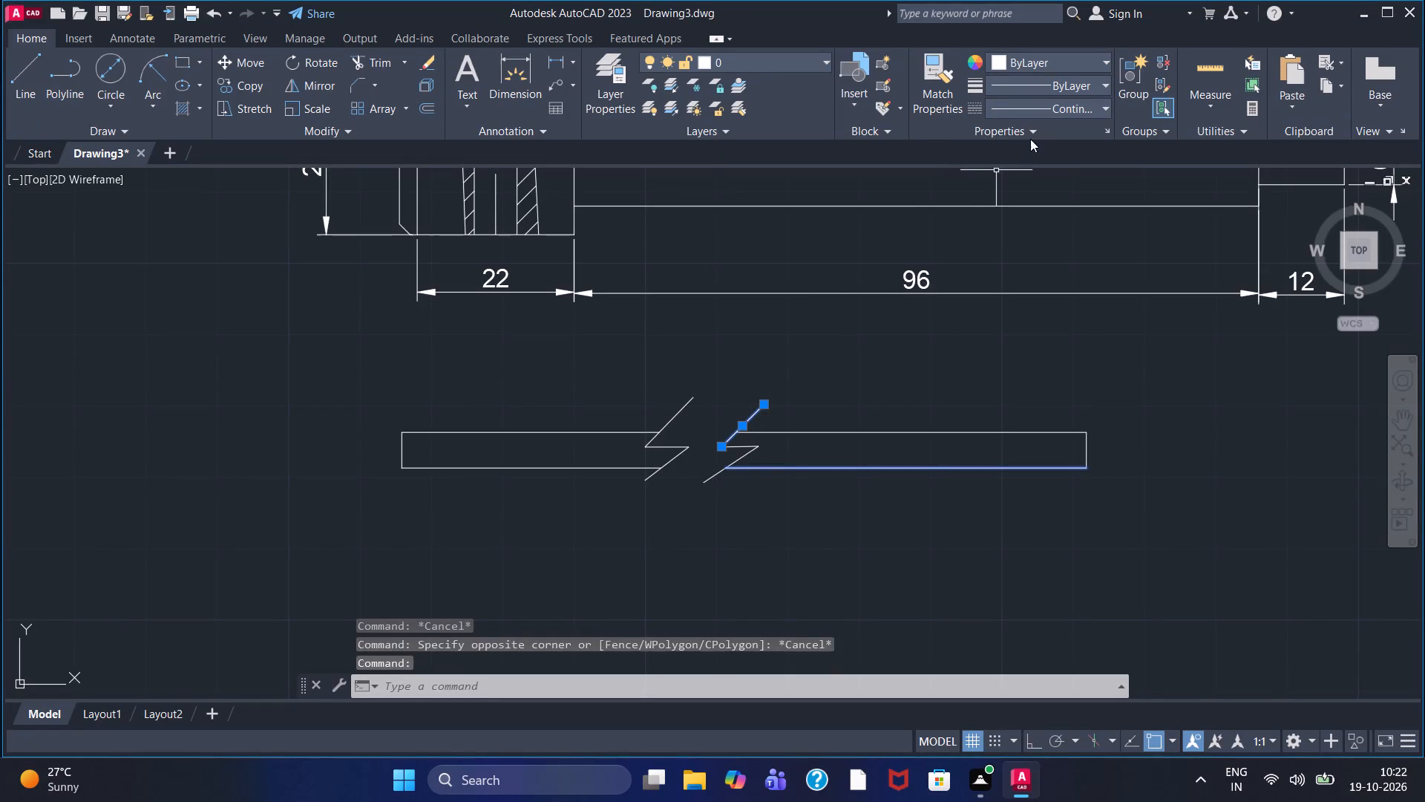
{"action": "left_click", "coordinate": [1056, 114]}
{"action": "left_click", "coordinate": [1061, 169]}
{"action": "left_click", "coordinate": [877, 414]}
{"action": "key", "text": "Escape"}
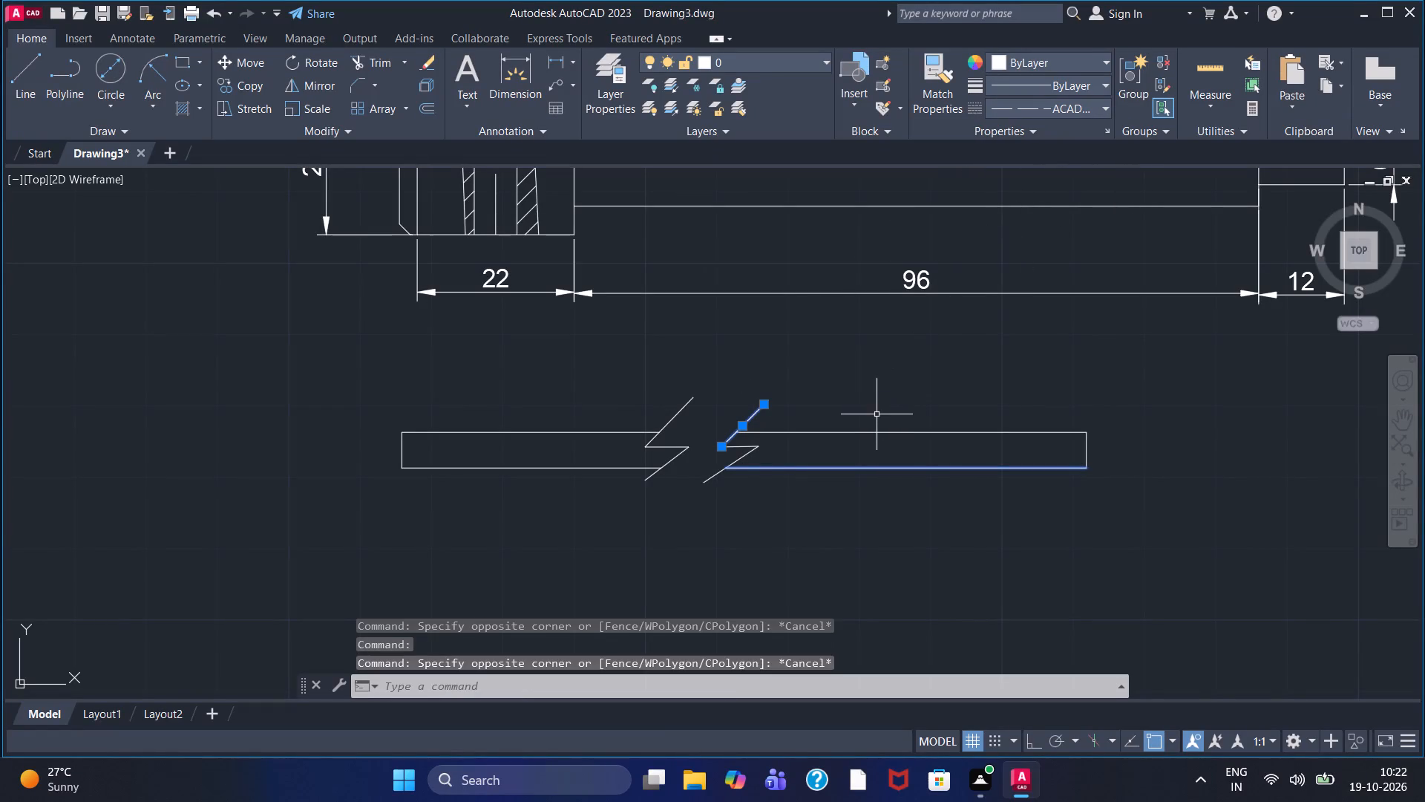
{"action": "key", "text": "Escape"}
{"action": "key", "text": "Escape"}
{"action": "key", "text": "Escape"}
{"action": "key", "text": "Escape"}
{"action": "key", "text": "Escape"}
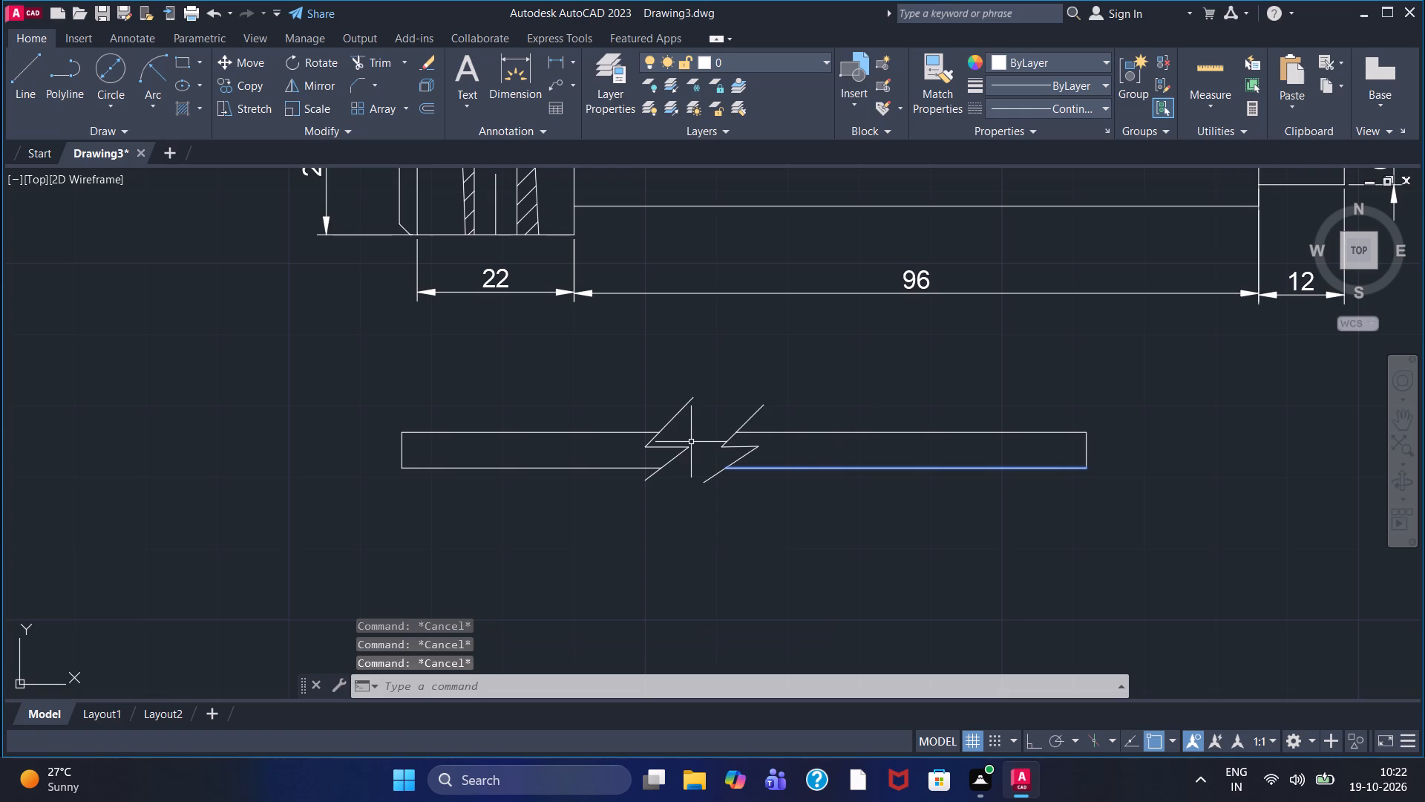
Add linear dimensions for the broken bar's overall length below it and its height beside its left end.
{"action": "left_click", "coordinate": [557, 65]}
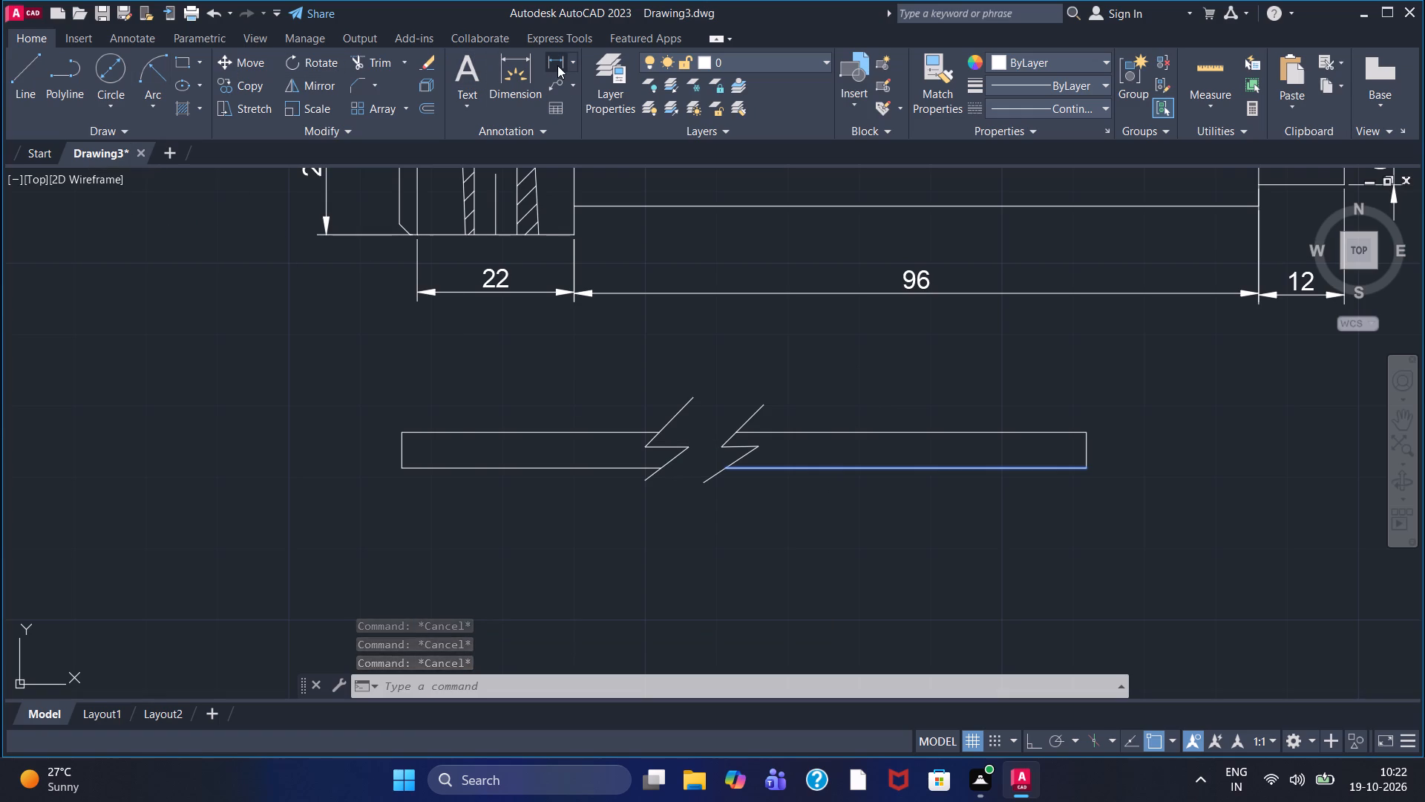
{"action": "left_click", "coordinate": [393, 472]}
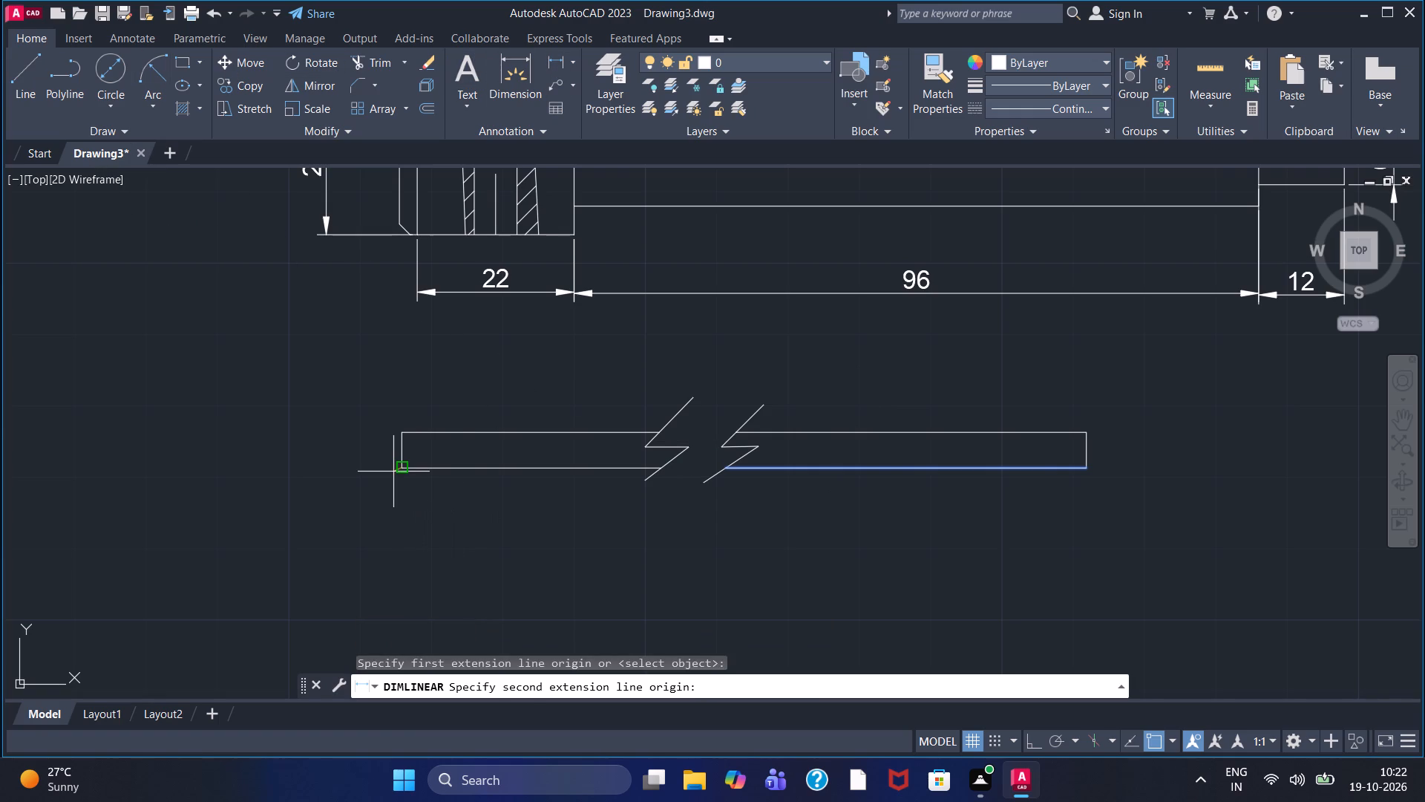
{"action": "left_click", "coordinate": [1087, 468]}
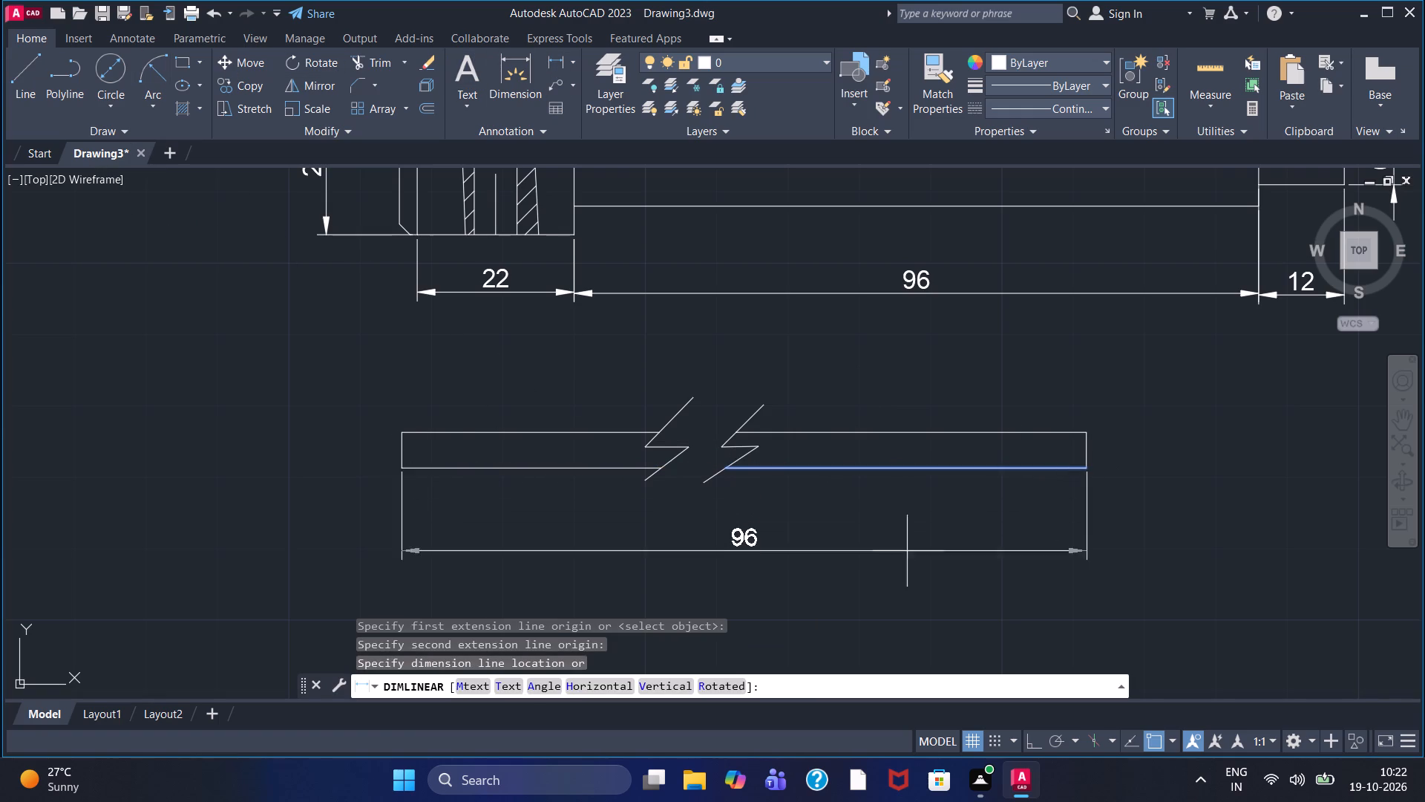
{"action": "left_click", "coordinate": [827, 544]}
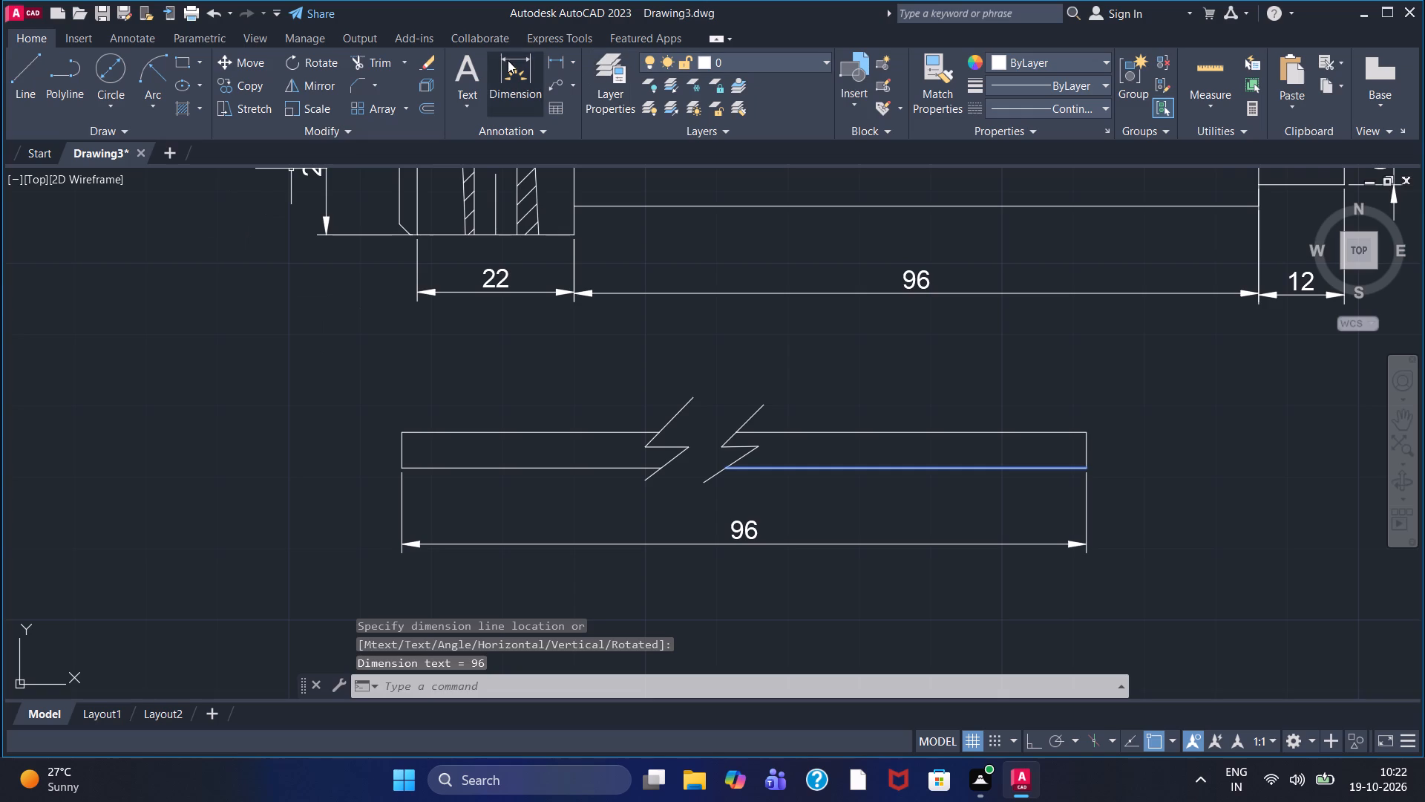
{"action": "left_click", "coordinate": [548, 60]}
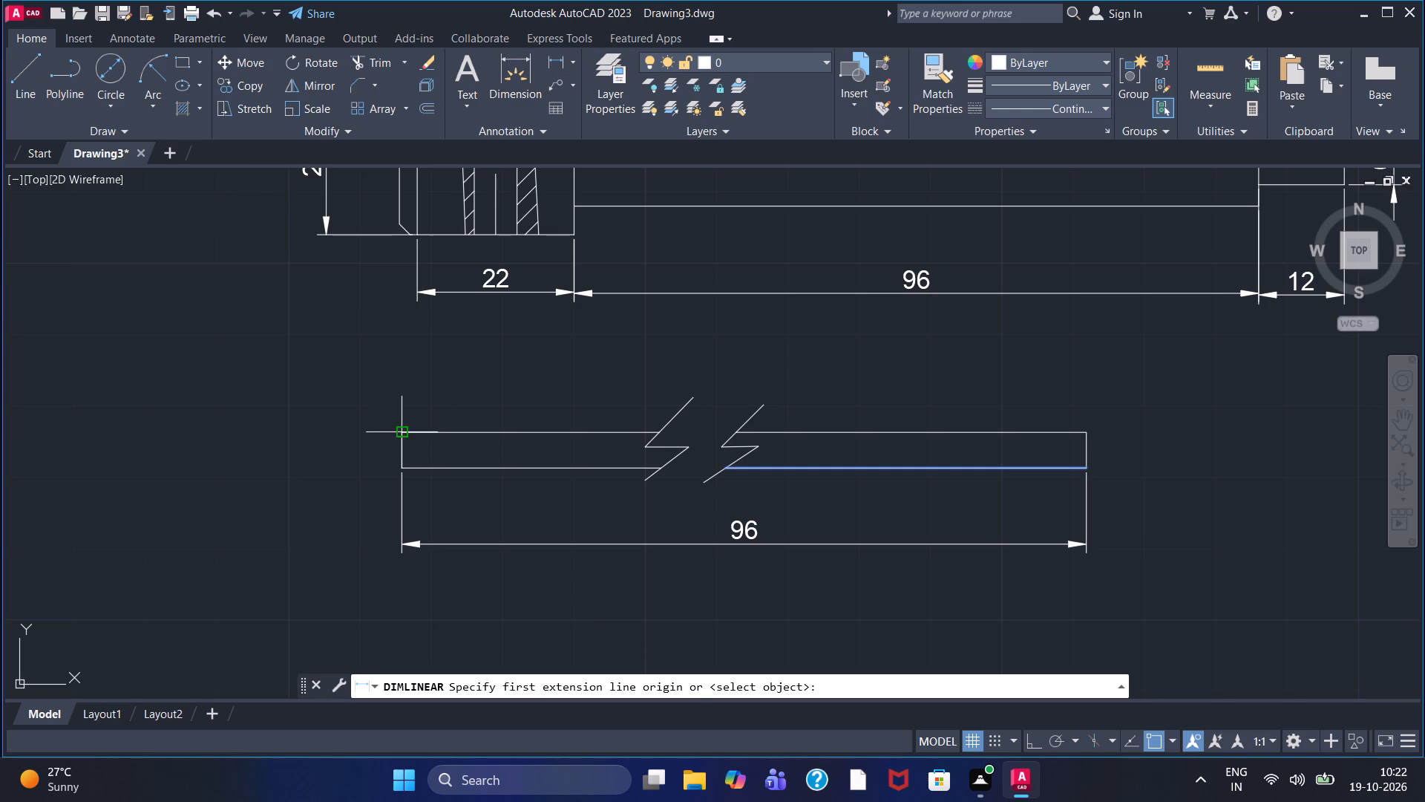
{"action": "left_click", "coordinate": [399, 430]}
{"action": "left_click", "coordinate": [401, 466]}
{"action": "left_click", "coordinate": [346, 455]}
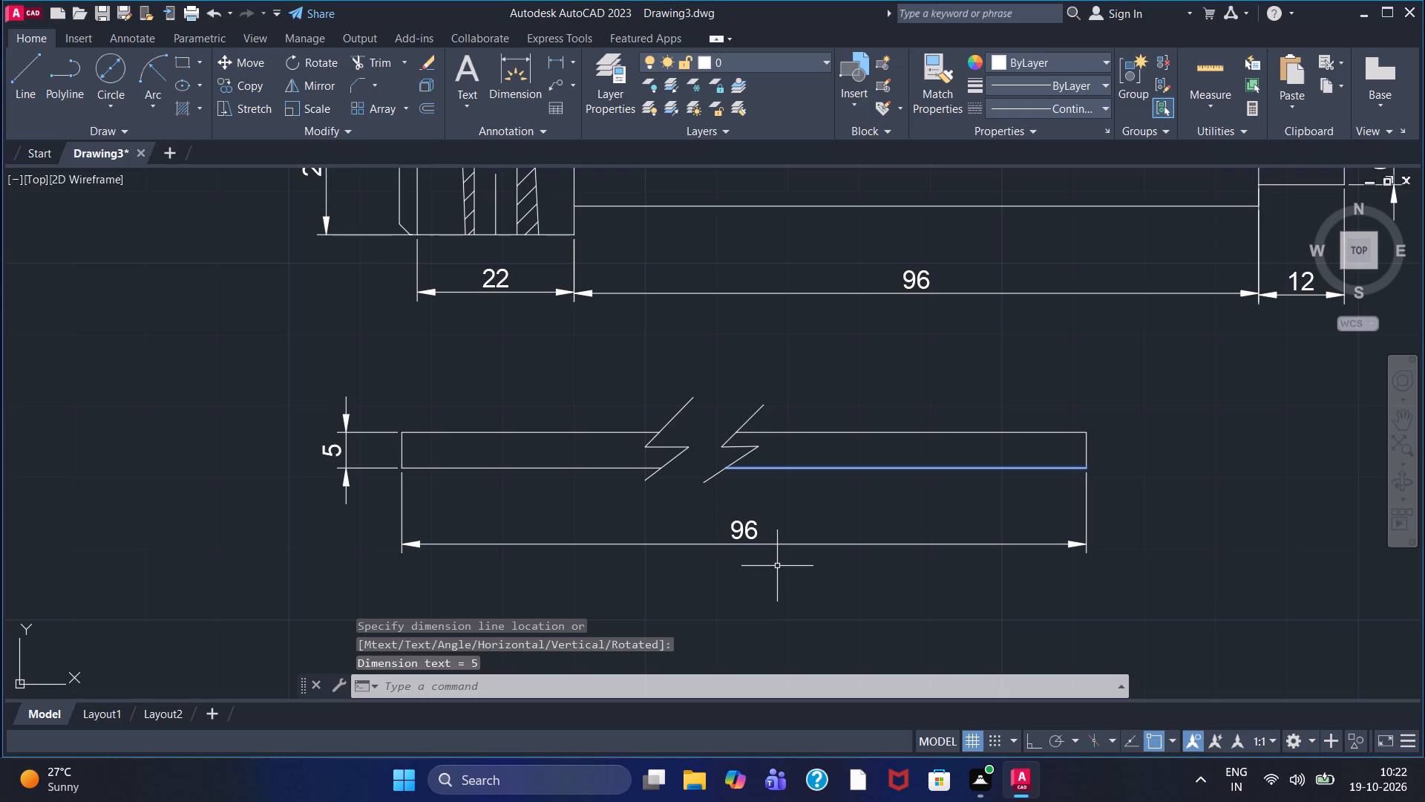
{"action": "key", "text": "Escape"}
{"action": "key", "text": "Escape"}
Erase the broken bar's bottom edge segment to the right of the right zigzag break line.
{"action": "left_click", "coordinate": [1031, 469]}
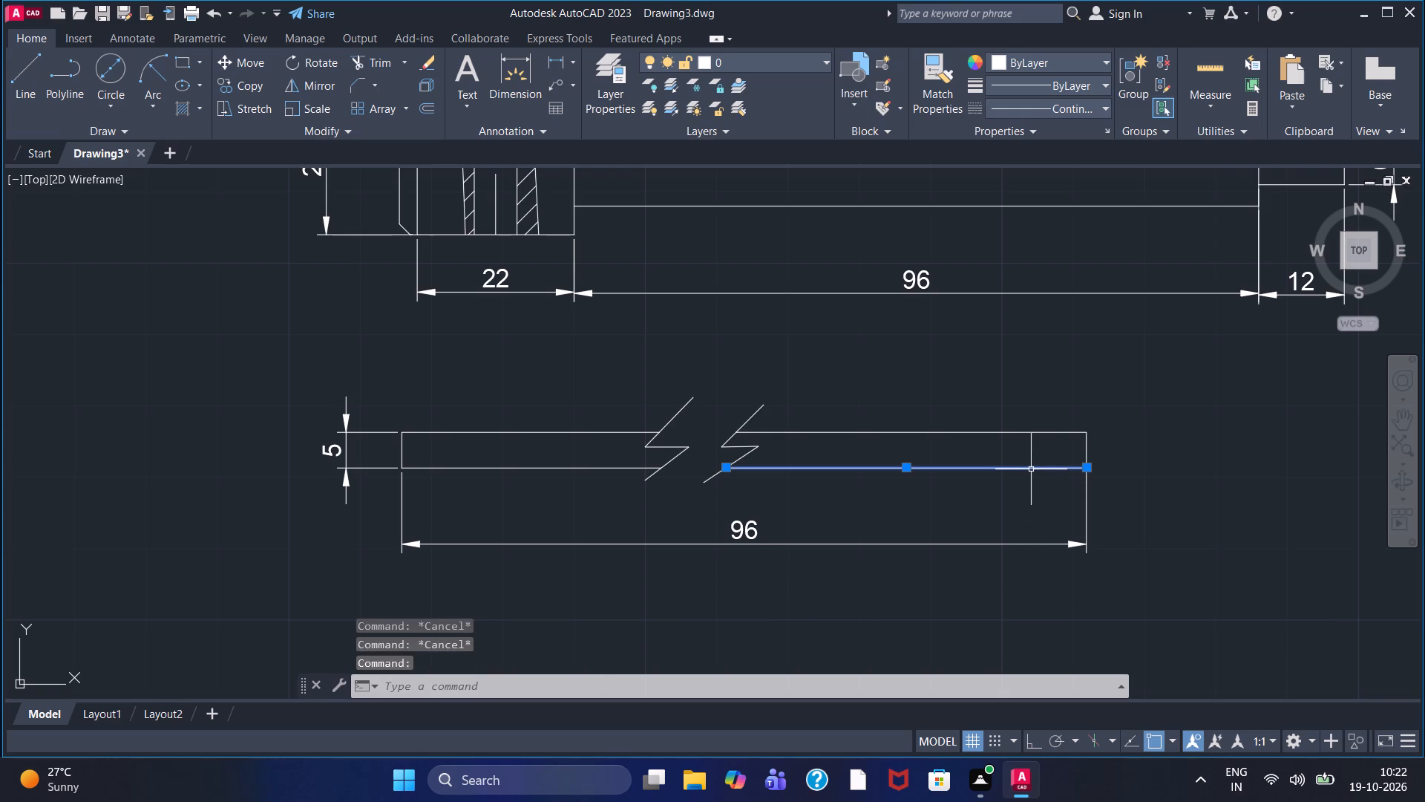
{"action": "key", "text": "Delete"}
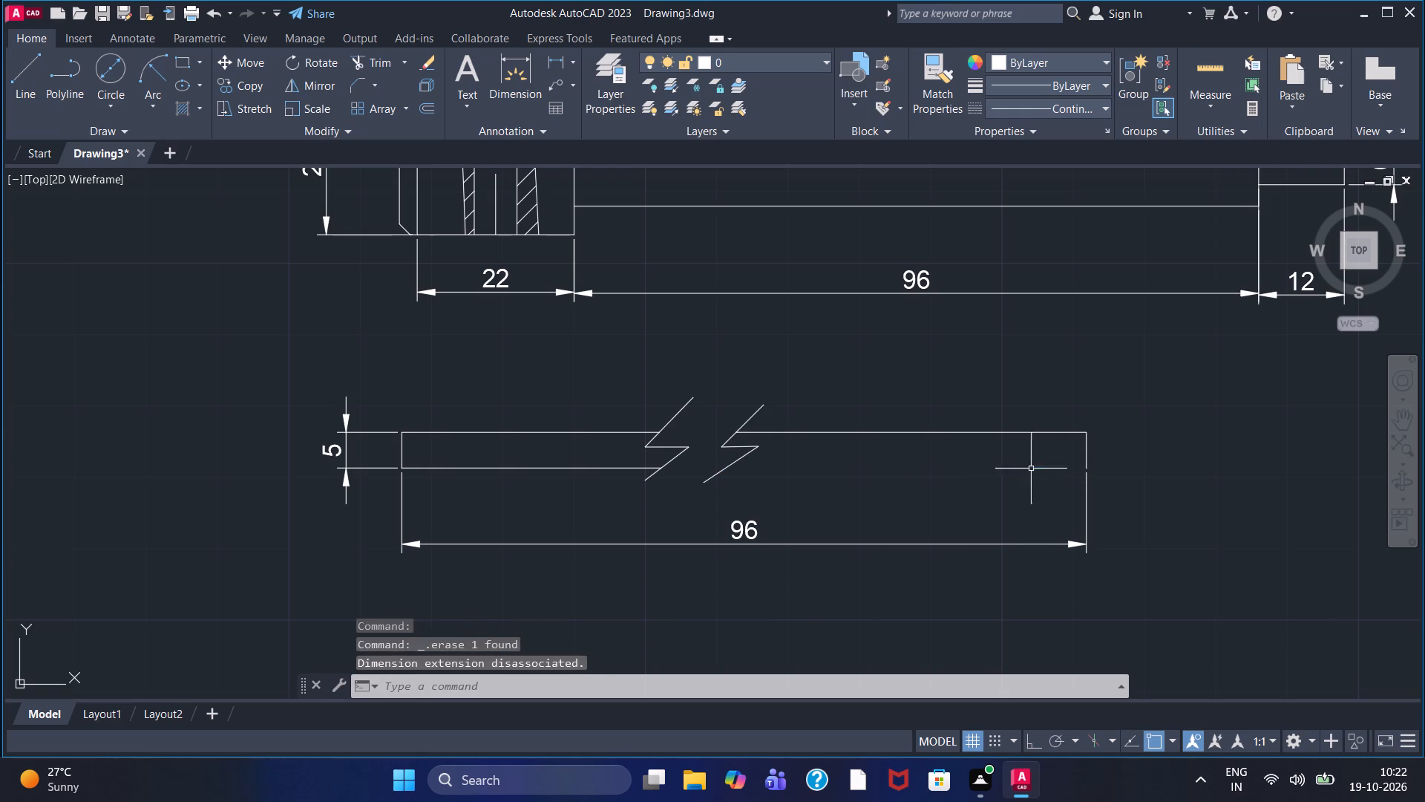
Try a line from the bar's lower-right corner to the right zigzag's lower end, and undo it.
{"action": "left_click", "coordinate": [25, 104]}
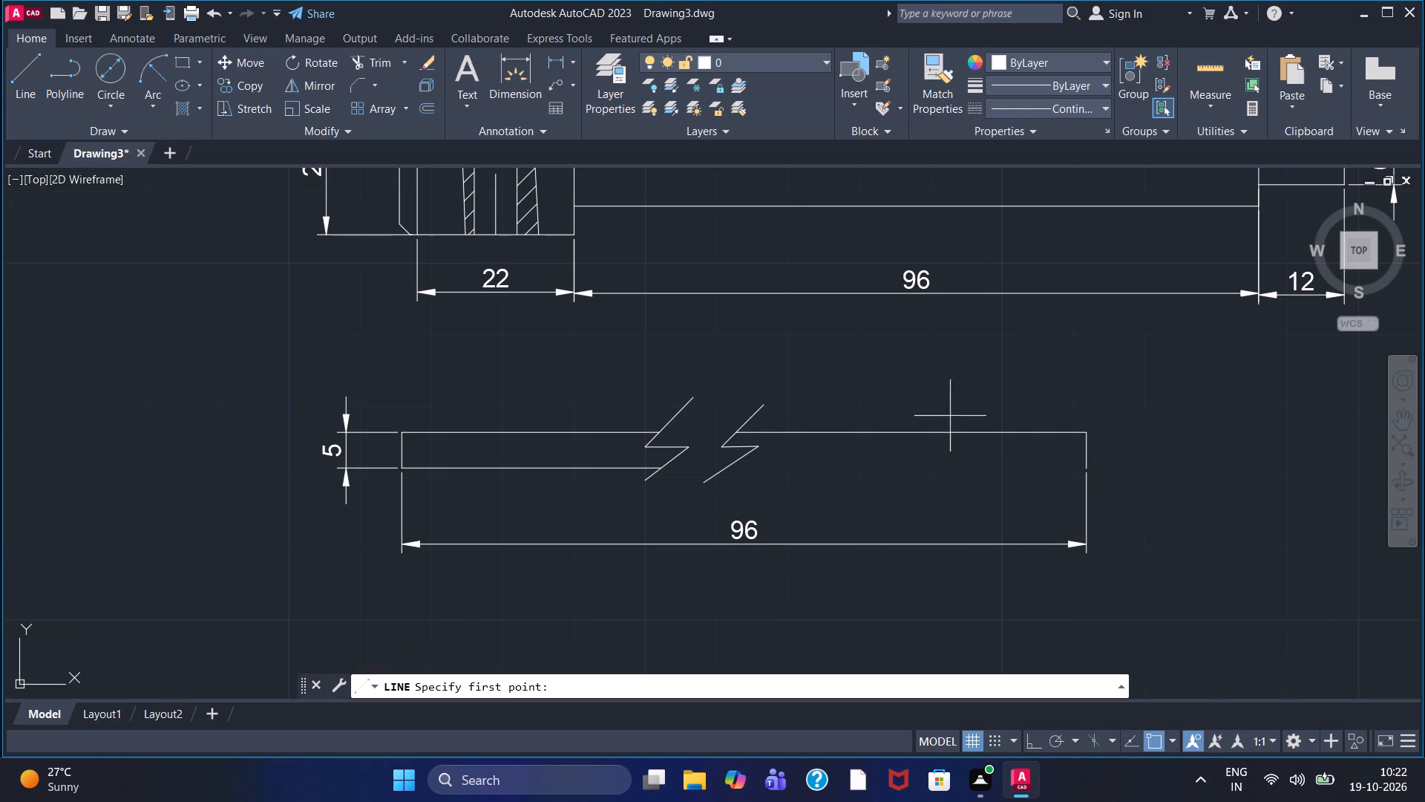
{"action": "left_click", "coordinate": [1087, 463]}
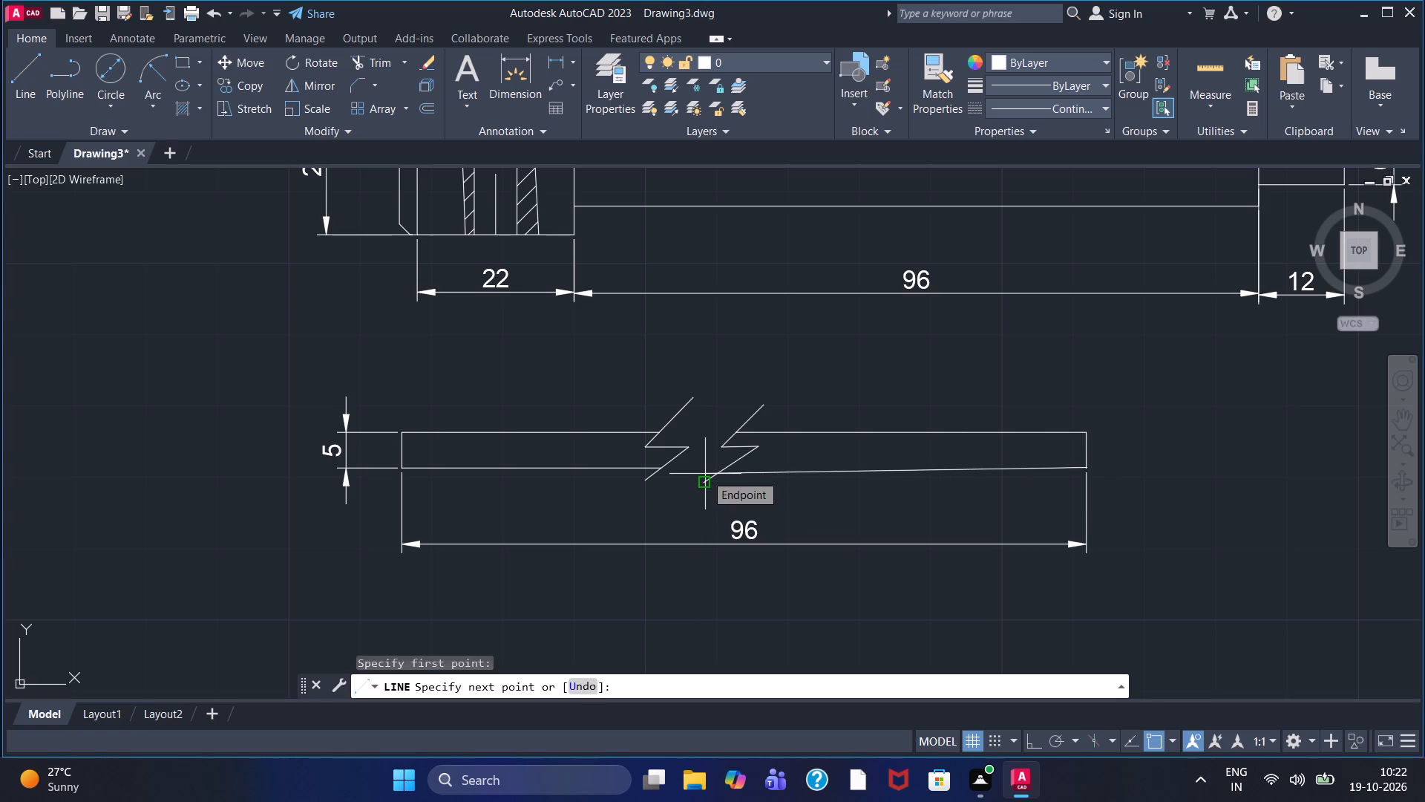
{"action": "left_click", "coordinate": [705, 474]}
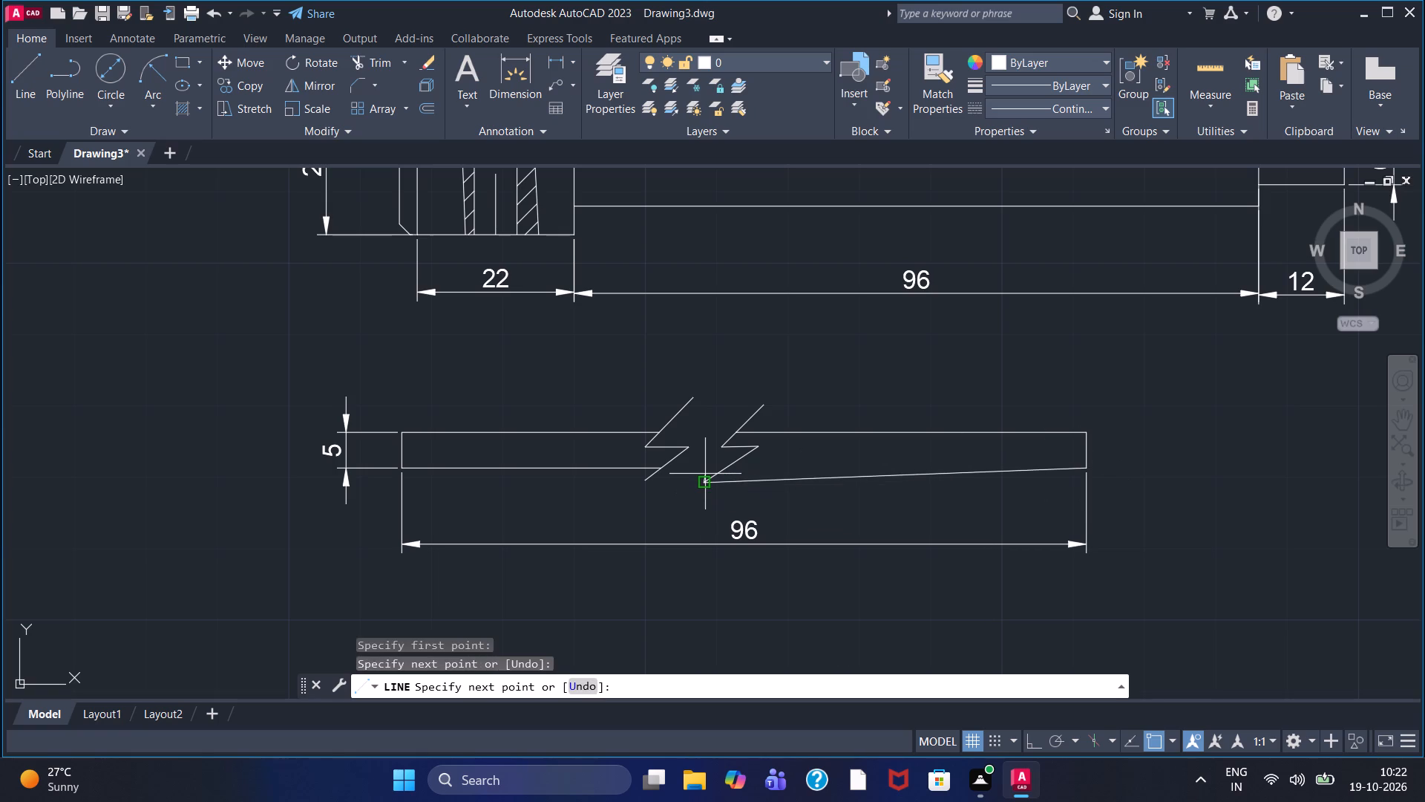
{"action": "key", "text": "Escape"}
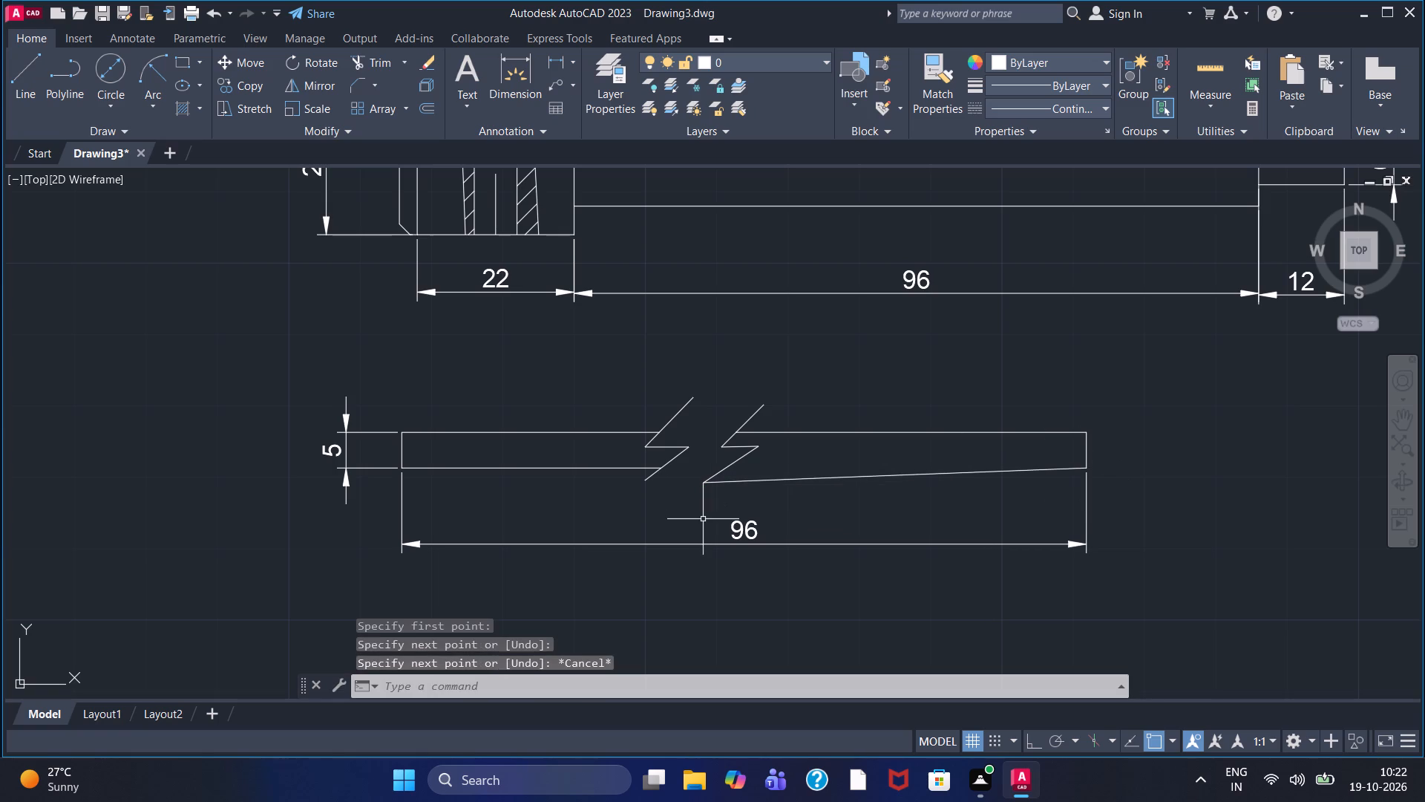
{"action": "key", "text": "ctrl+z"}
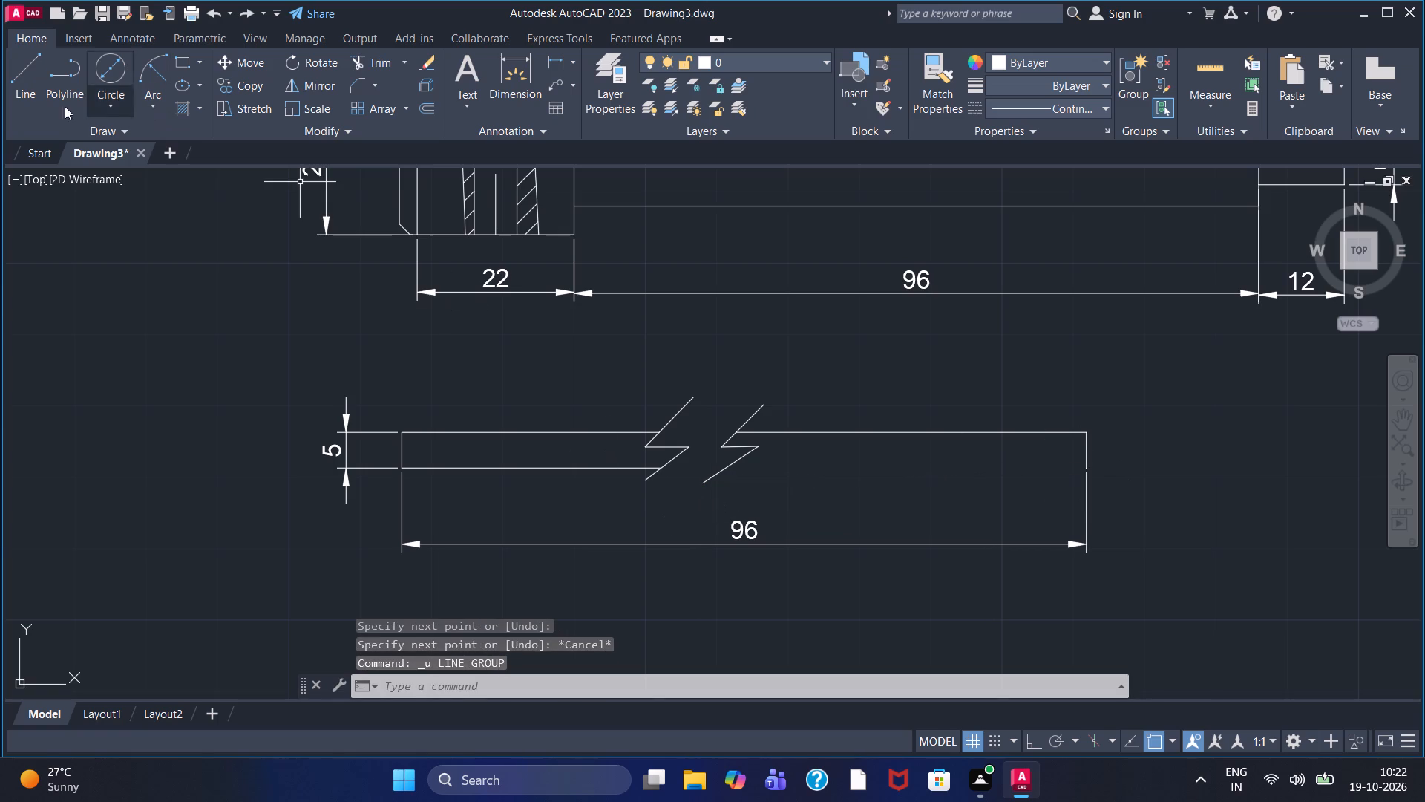
With Ortho on, draw a horizontal bottom edge from the bar's lower-right corner leftward past the right zigzag break line.
{"action": "left_click", "coordinate": [35, 85]}
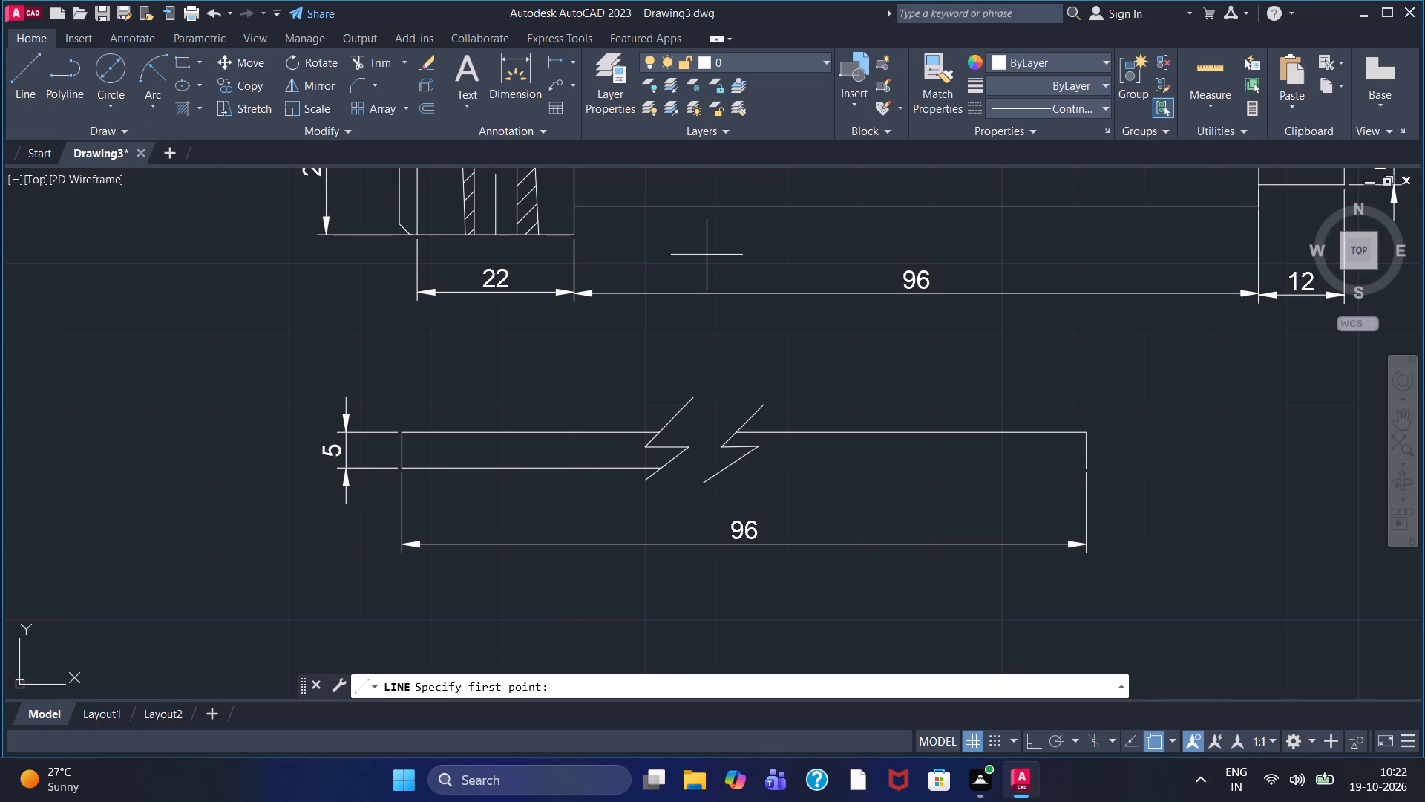
{"action": "key", "text": "F8"}
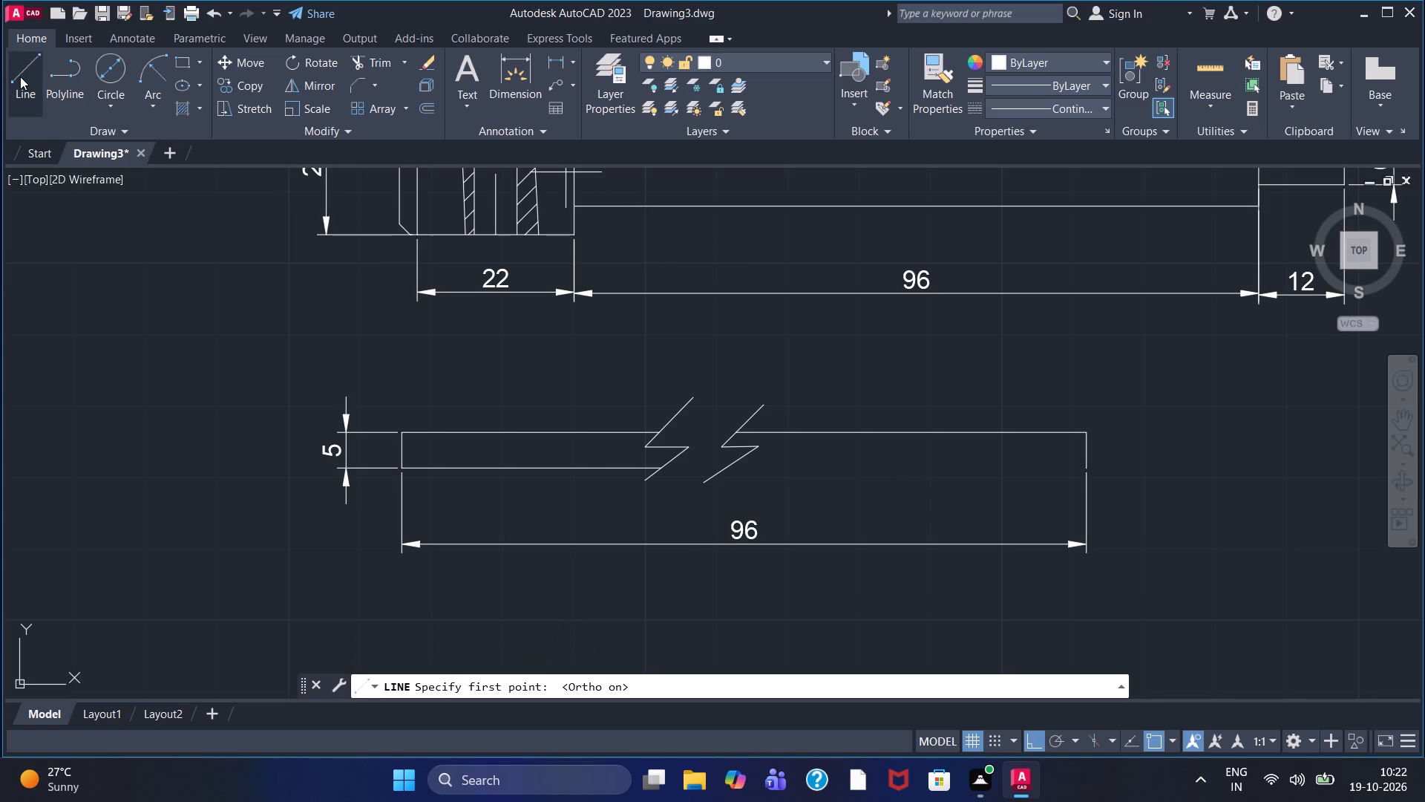
{"action": "left_click", "coordinate": [20, 76]}
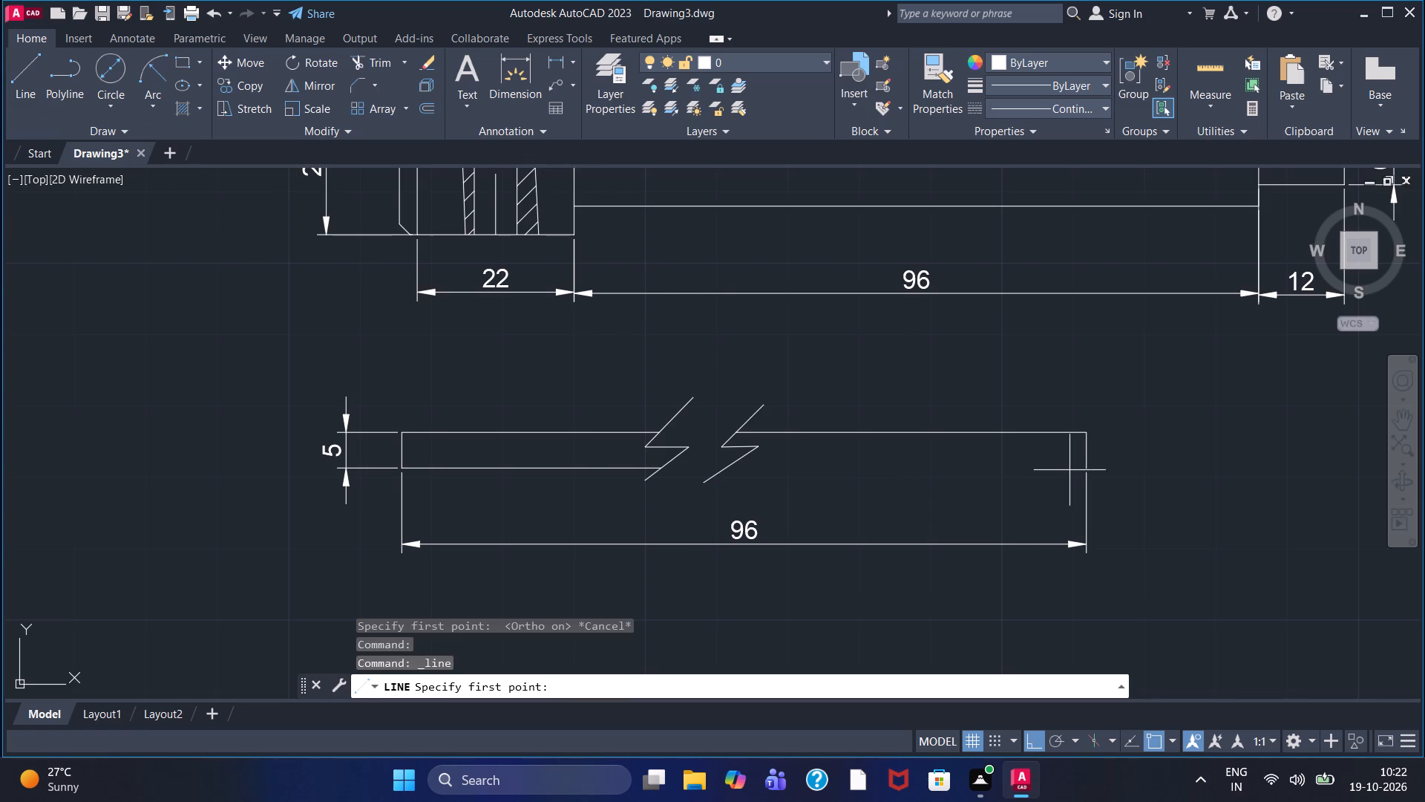
{"action": "left_click", "coordinate": [1083, 469]}
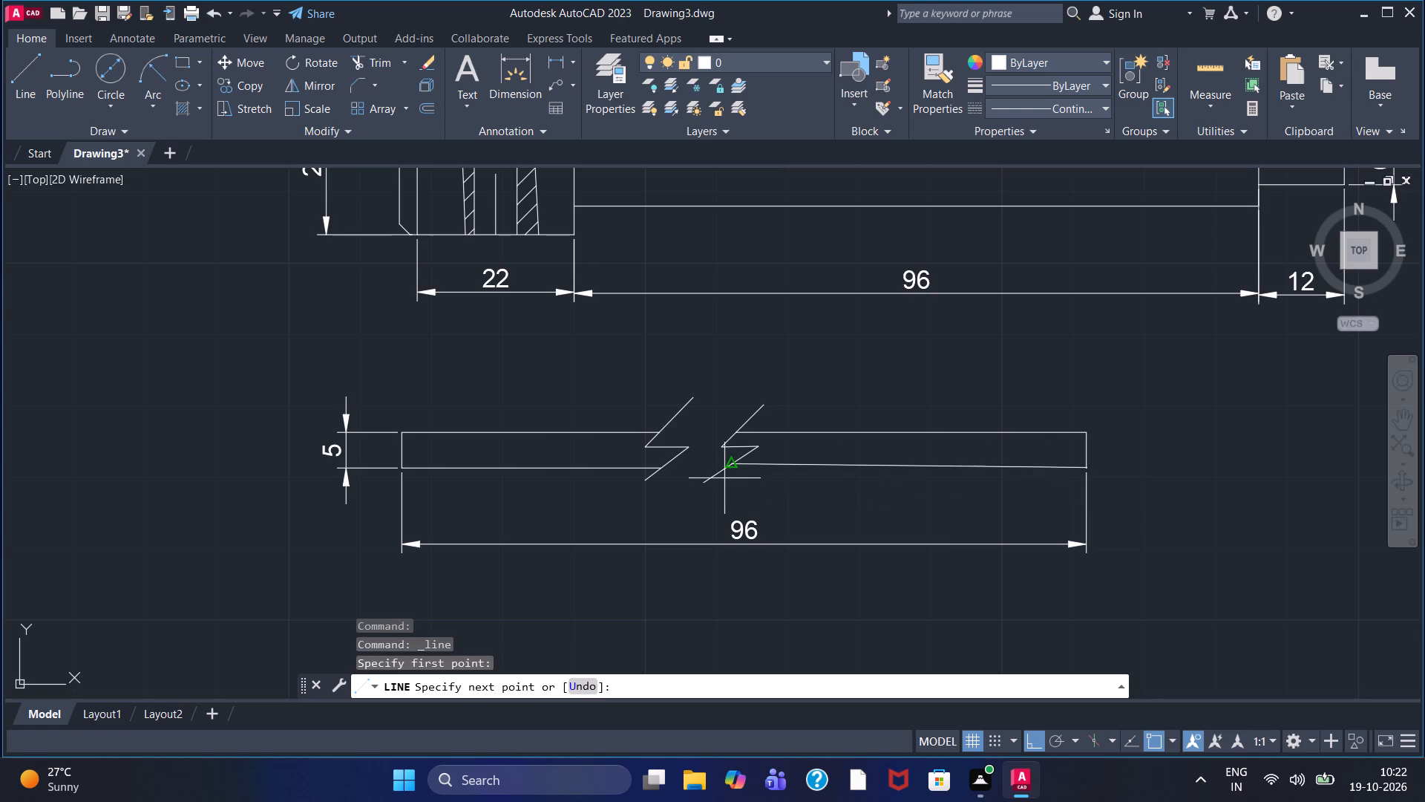
{"action": "scroll", "coordinate": [688, 462], "scroll_direction": "up", "scroll_amount": 3}
{"action": "left_click", "coordinate": [688, 462]}
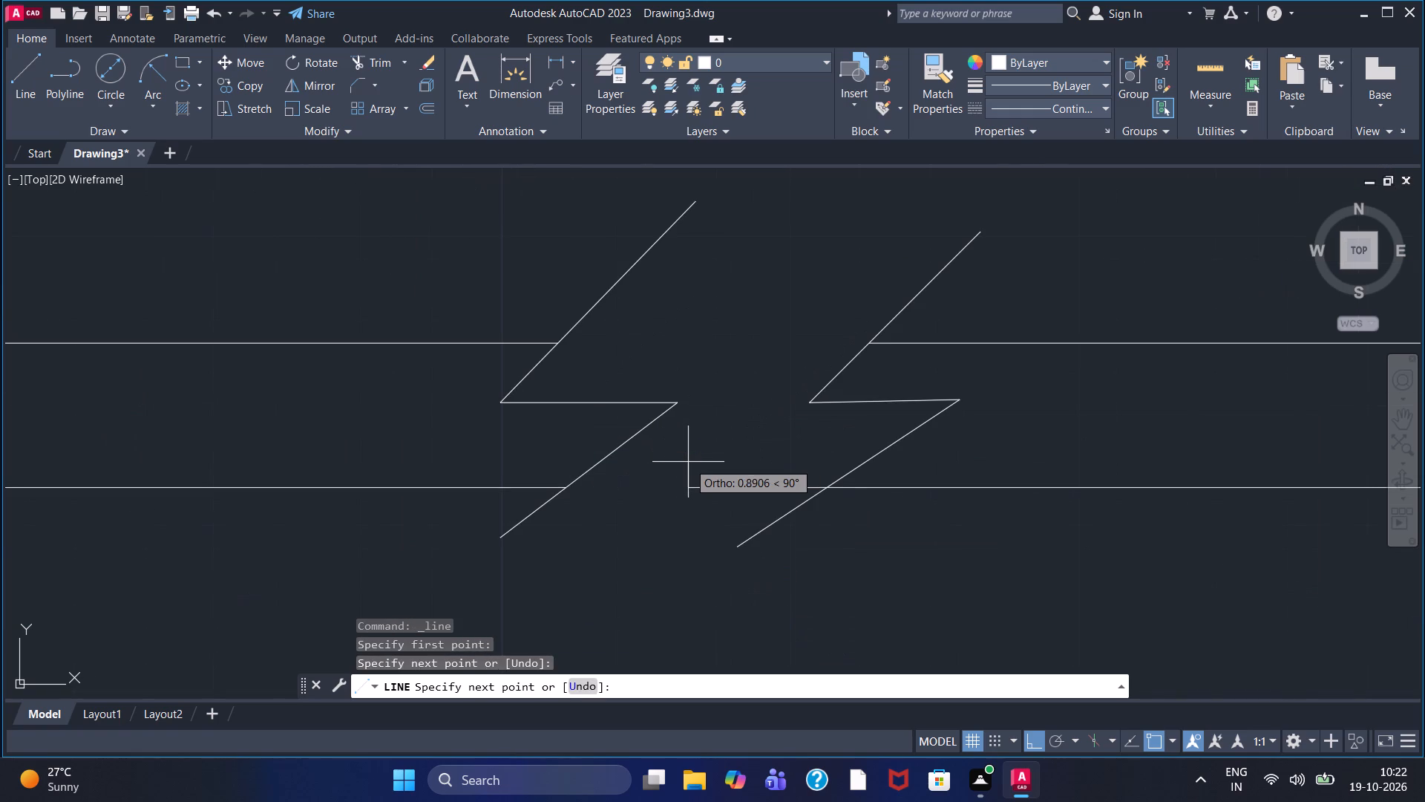
{"action": "right_click", "coordinate": [688, 454]}
{"action": "left_click", "coordinate": [736, 459]}
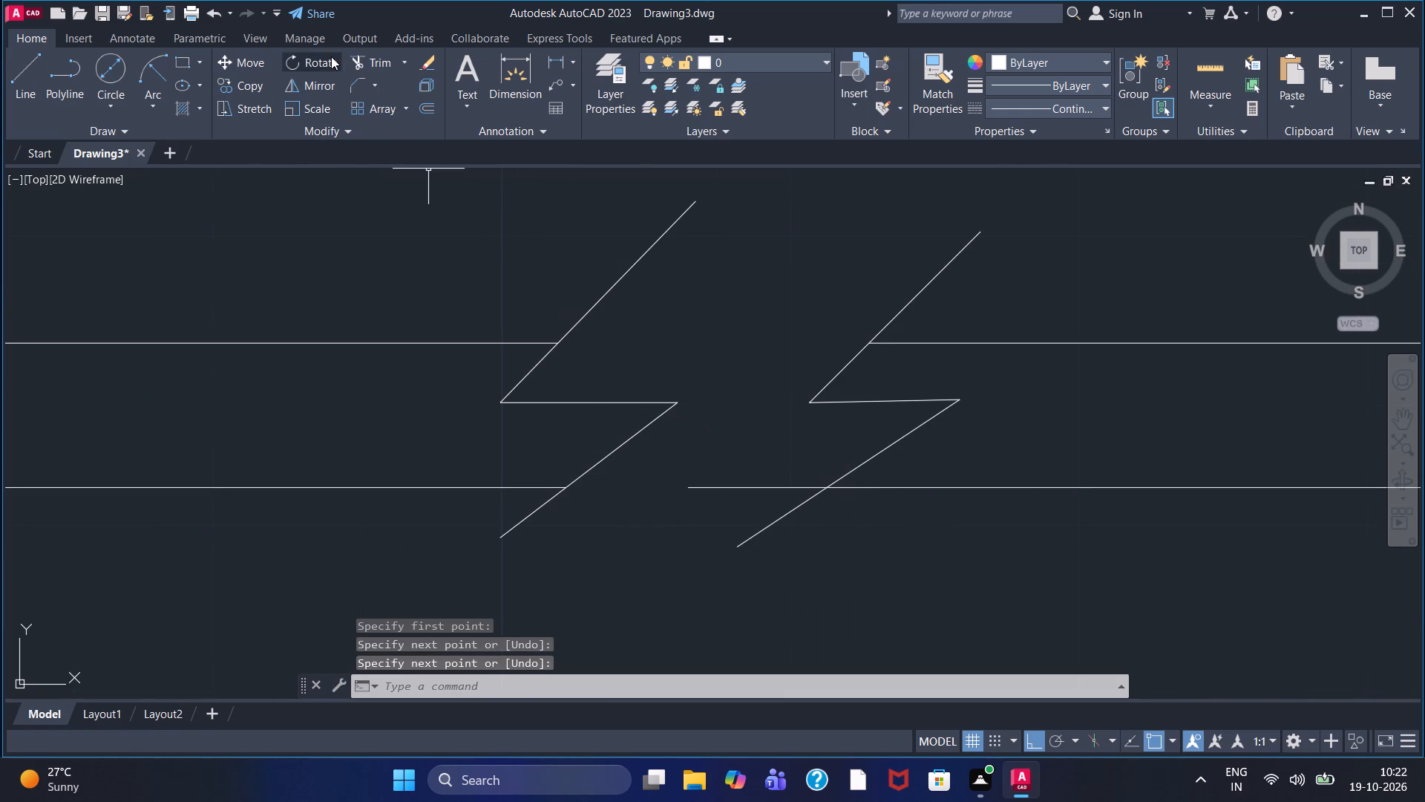
Trim the new bottom edge's overhang in the gap between the two zigzag break lines.
{"action": "left_click", "coordinate": [389, 62]}
{"action": "left_click", "coordinate": [767, 485]}
{"action": "scroll", "coordinate": [825, 529], "scroll_direction": "down", "scroll_amount": 1}
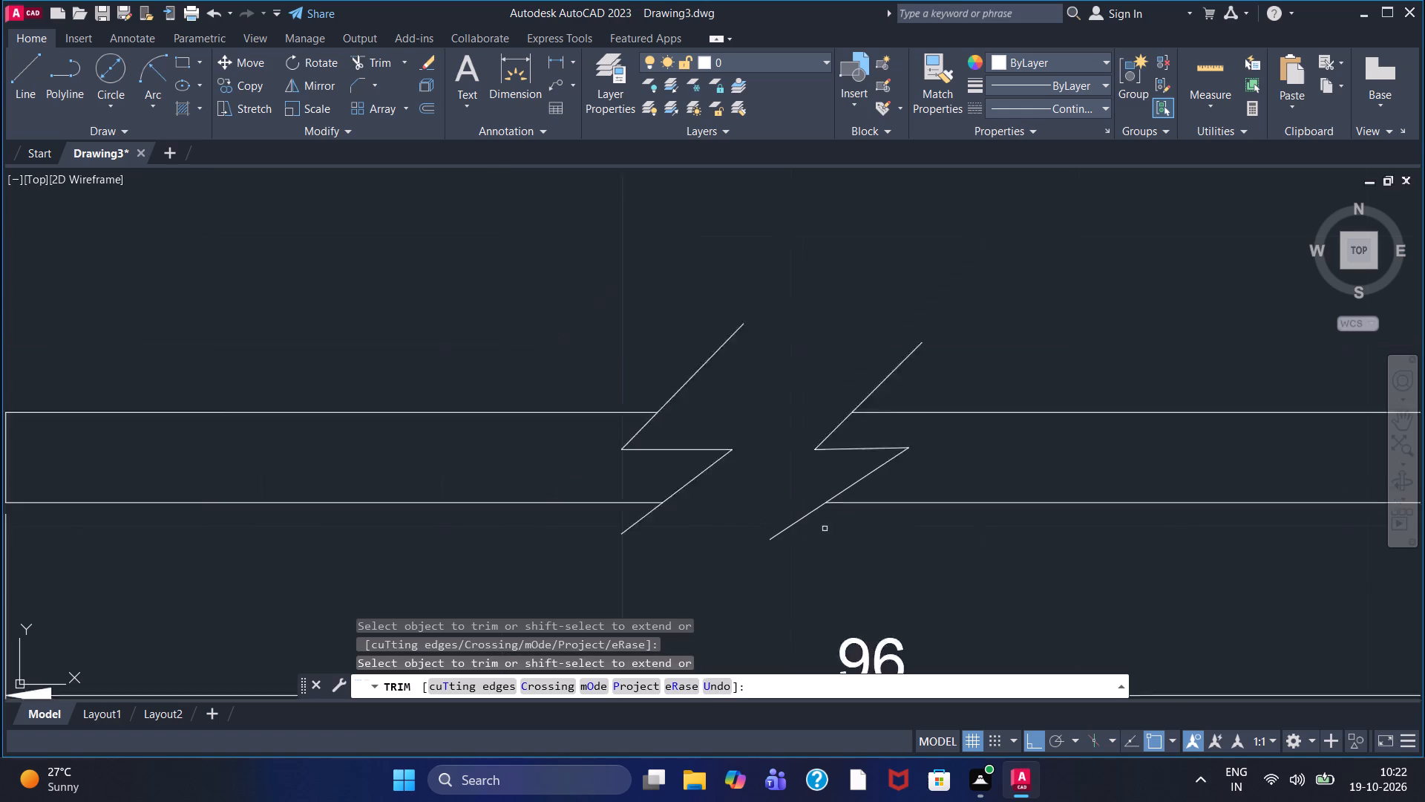
{"action": "scroll", "coordinate": [825, 528], "scroll_direction": "down", "scroll_amount": 2}
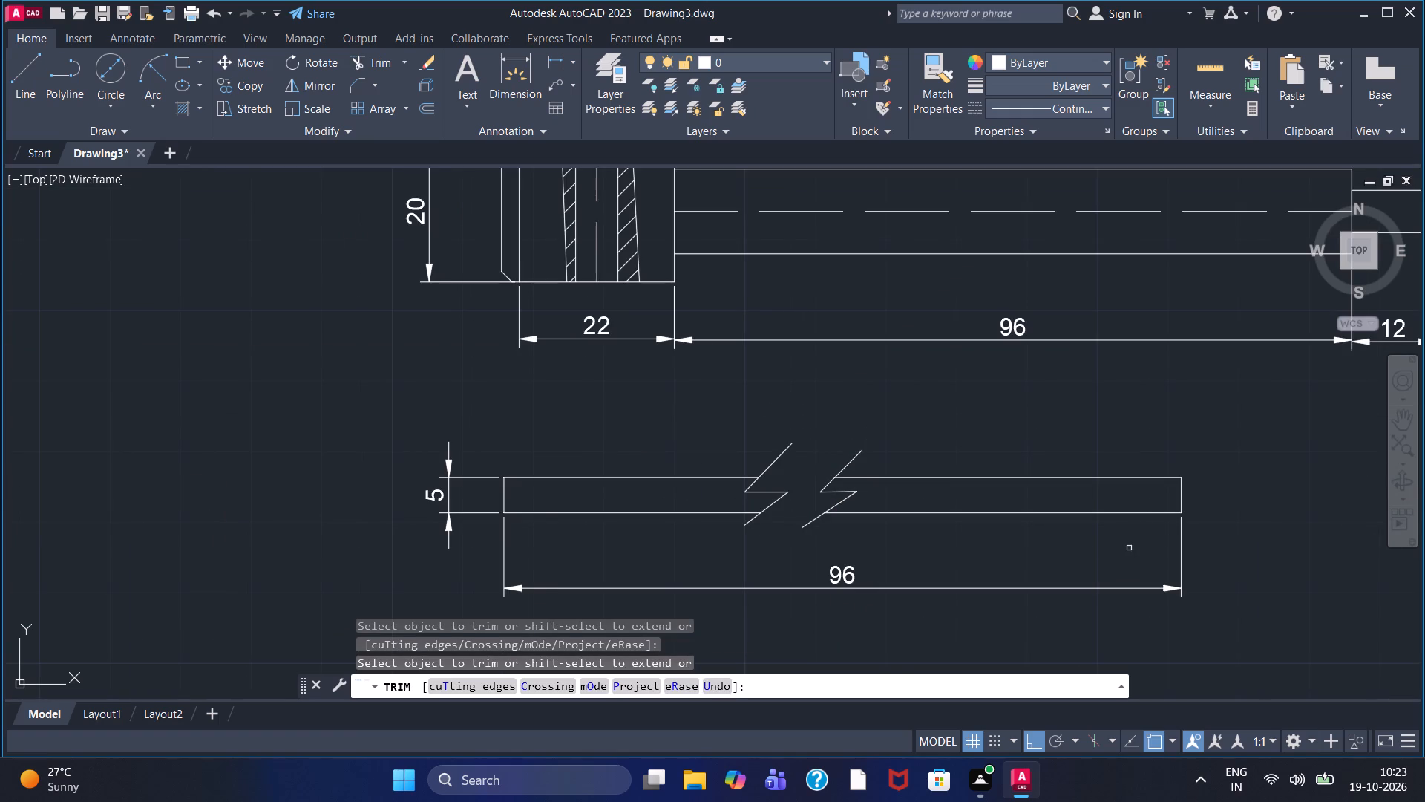
{"action": "key", "text": "Escape"}
Draw a vertical line 20 long in the empty area to the right of the broken bar.
{"action": "scroll", "coordinate": [1128, 543], "scroll_direction": "down", "scroll_amount": 1}
{"action": "middle_click_drag", "start_coordinate": [1126, 539], "coordinate": [1066, 489]}
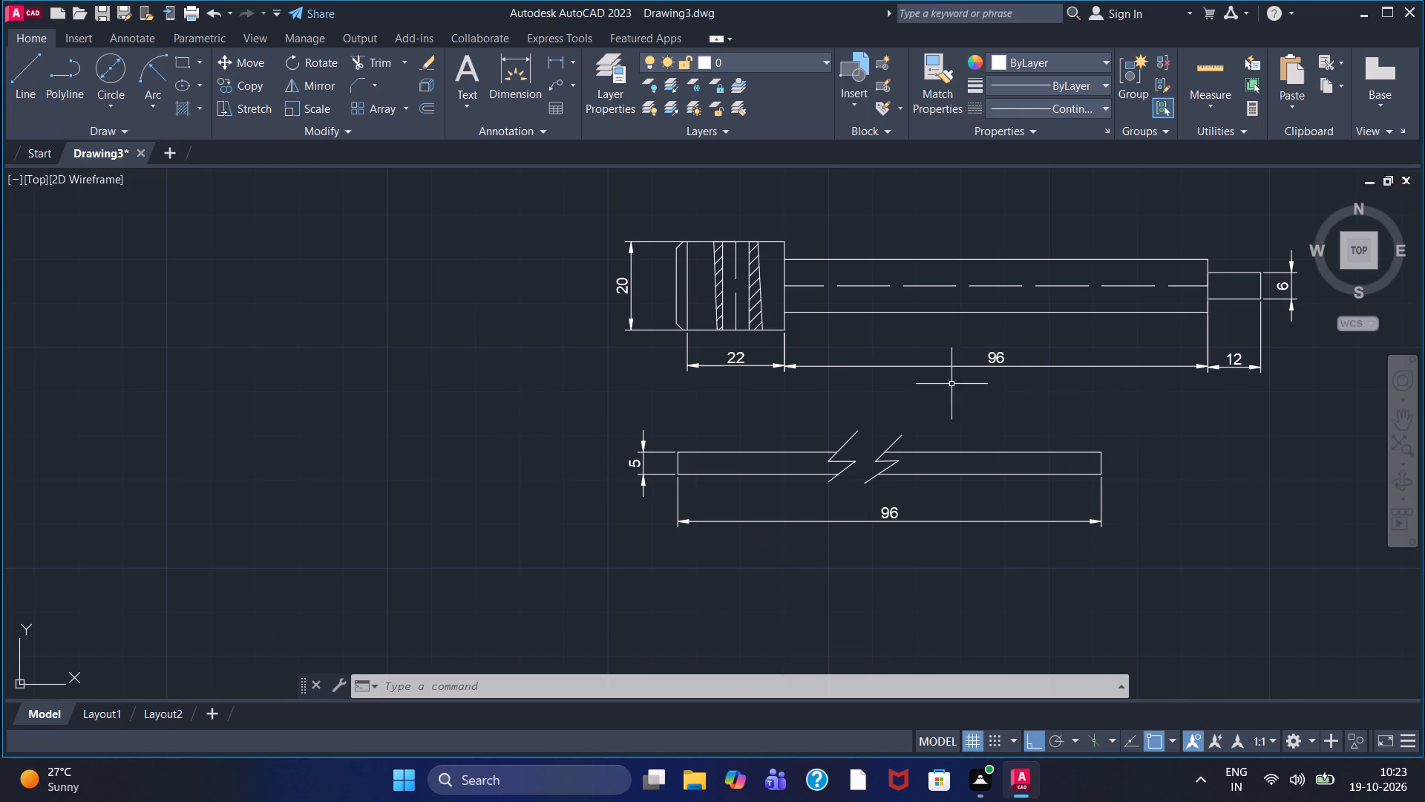
{"action": "middle_click_drag", "start_coordinate": [985, 391], "coordinate": [811, 402]}
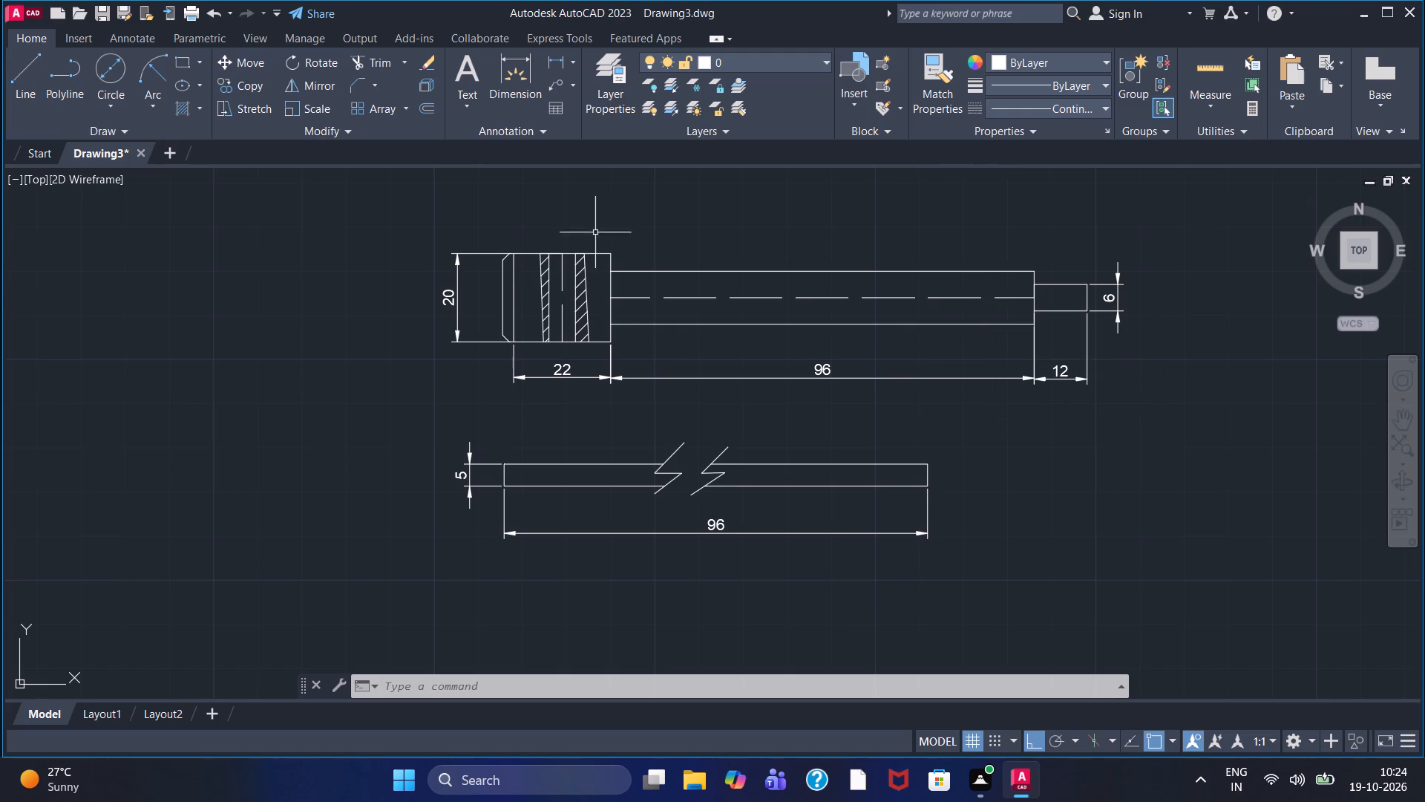
{"action": "middle_click_drag", "start_coordinate": [815, 515], "coordinate": [666, 559]}
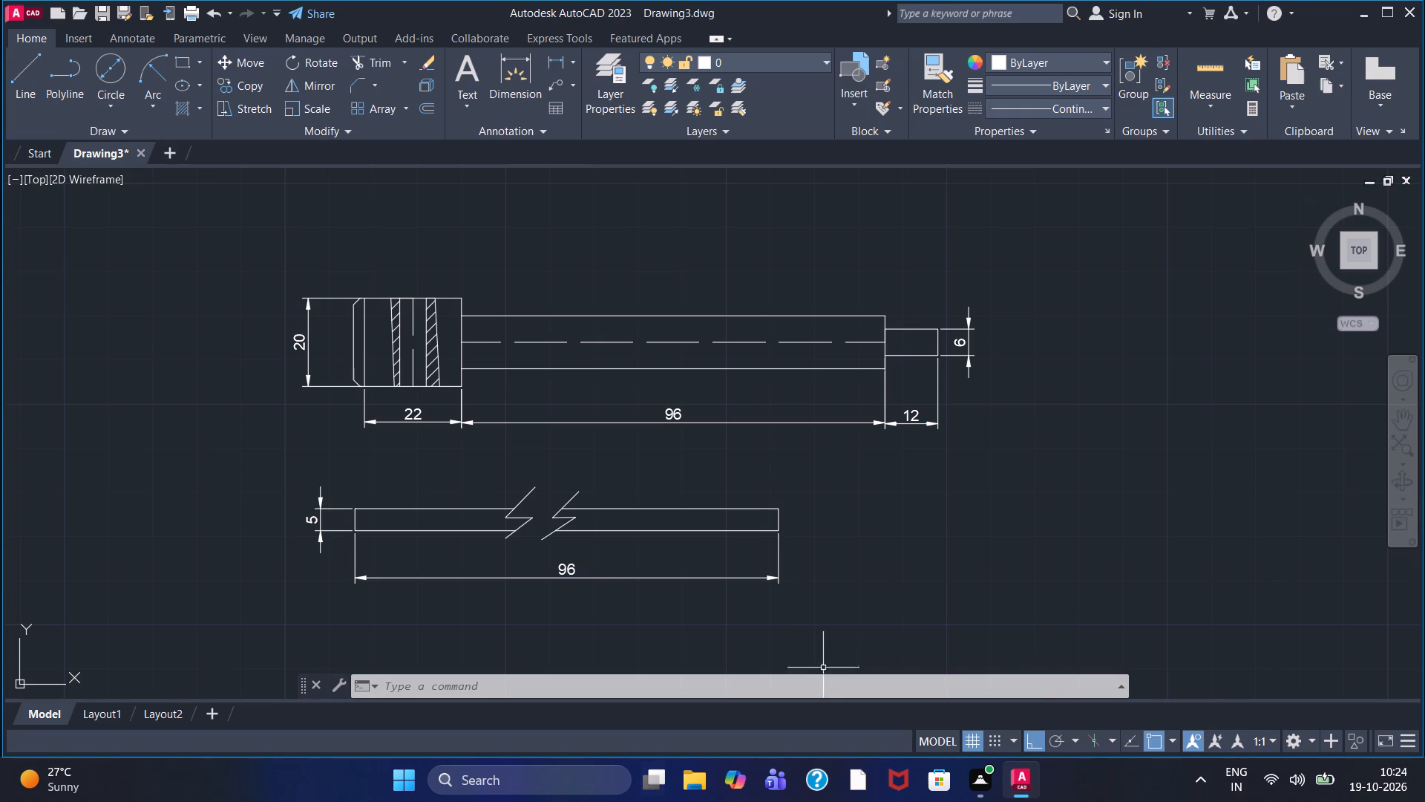
{"action": "middle_click_drag", "start_coordinate": [951, 538], "coordinate": [807, 509]}
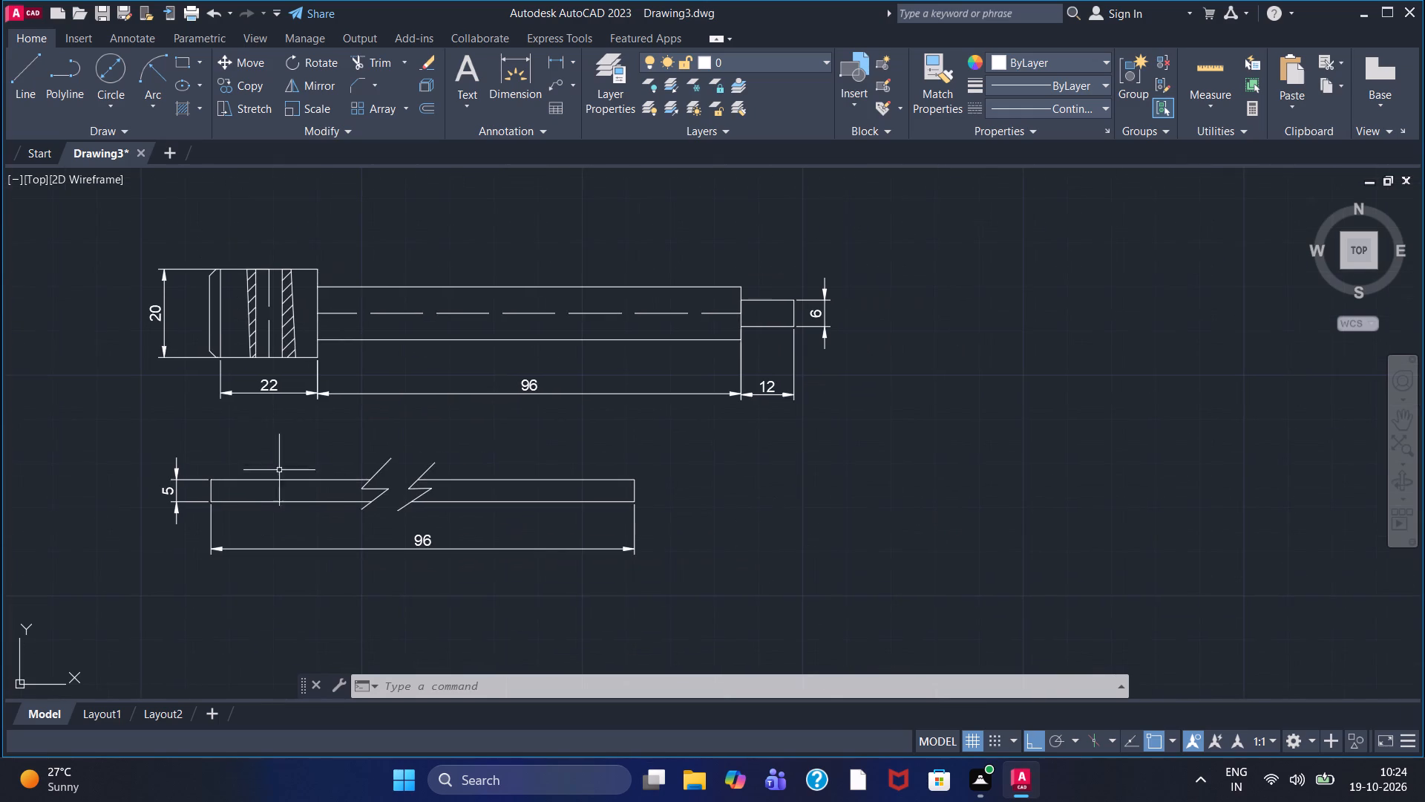
{"action": "left_click", "coordinate": [30, 55]}
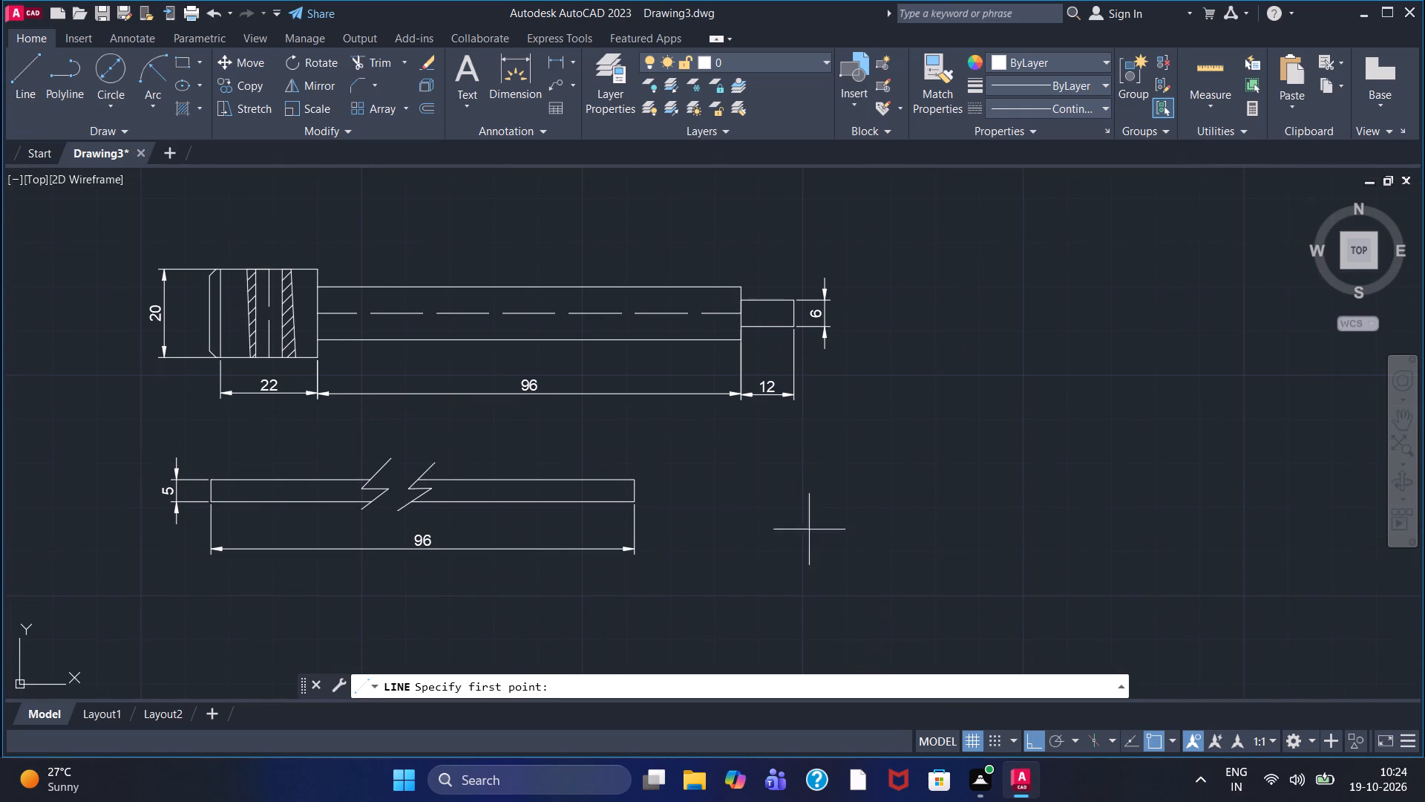
{"action": "left_click", "coordinate": [833, 460]}
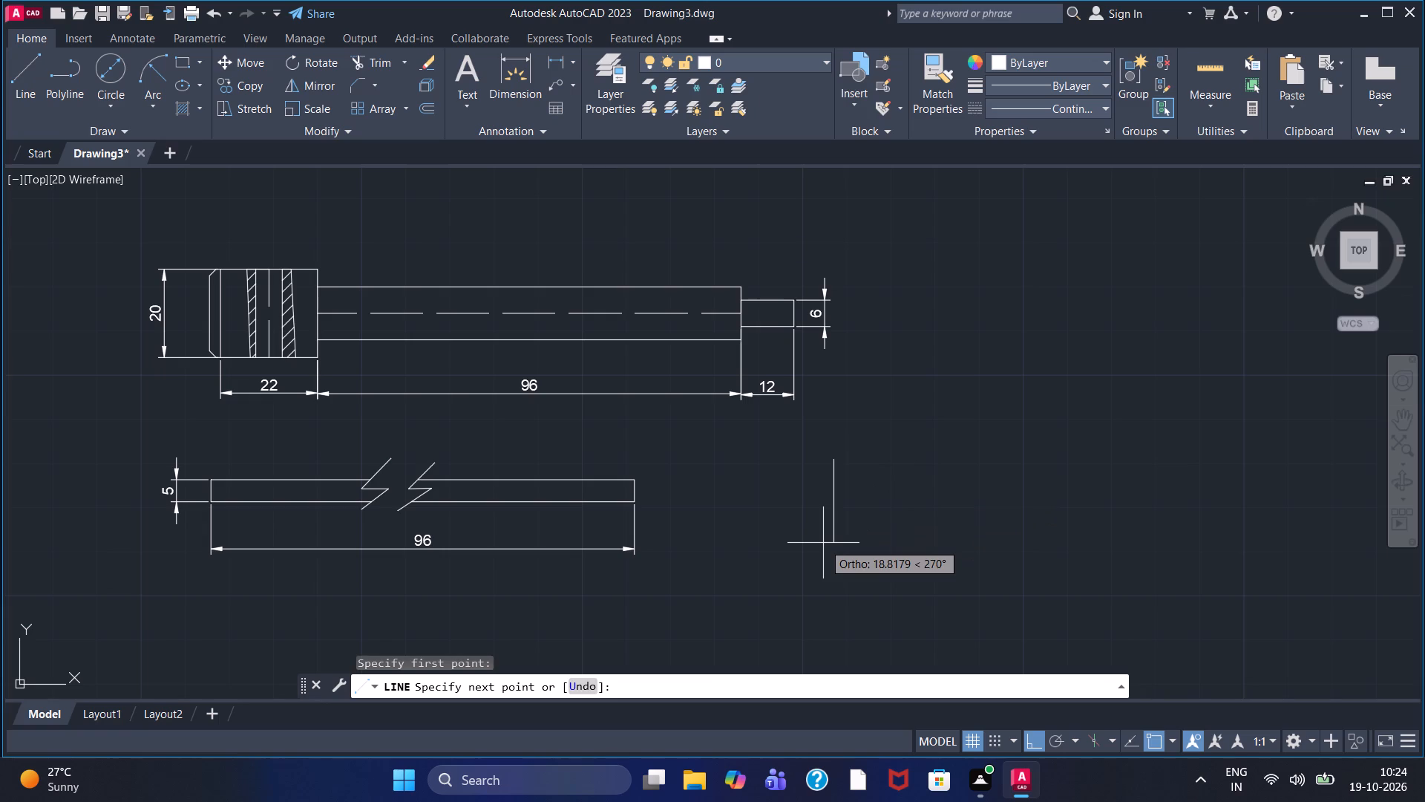
{"action": "type", "text": "20"}
{"action": "key", "text": "Return"}
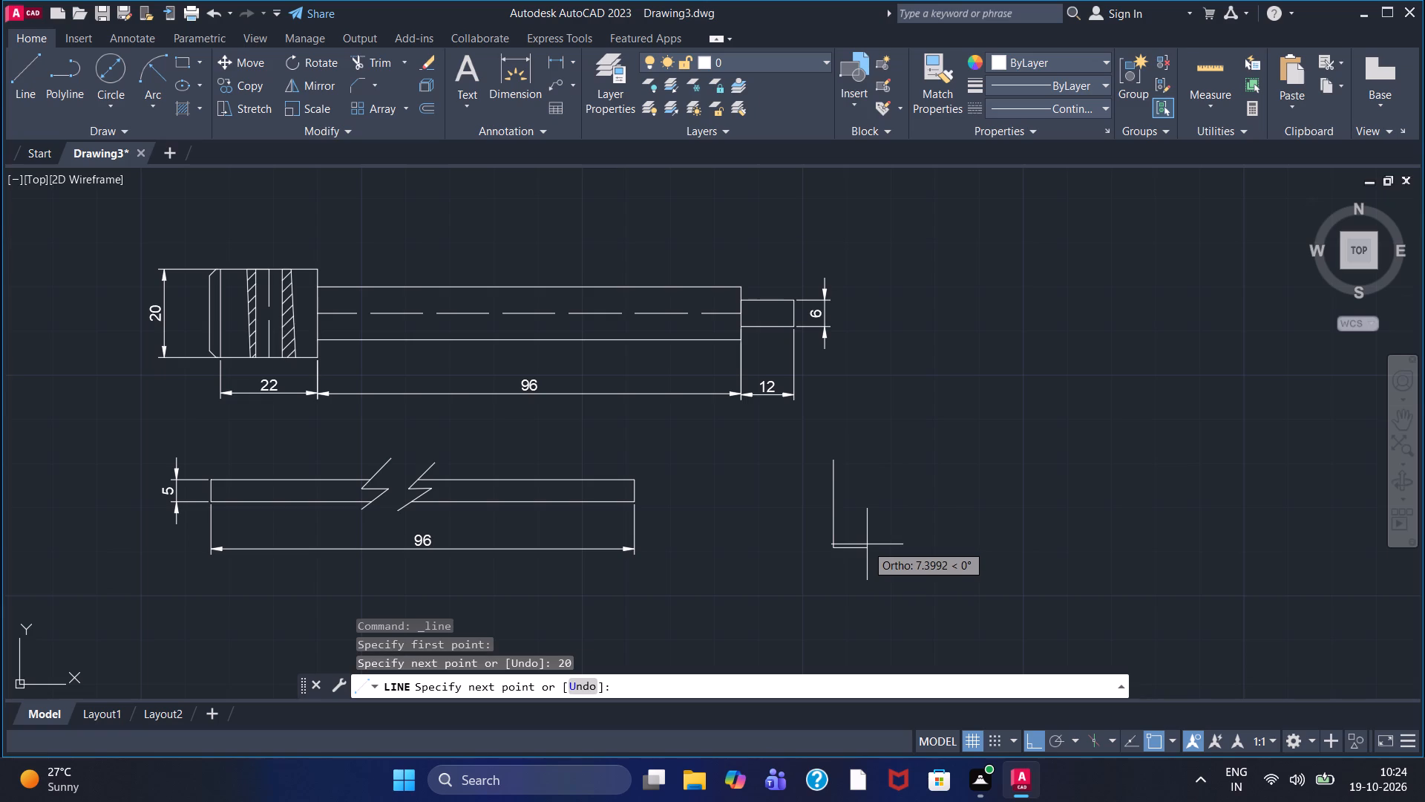
{"action": "key", "text": "Escape"}
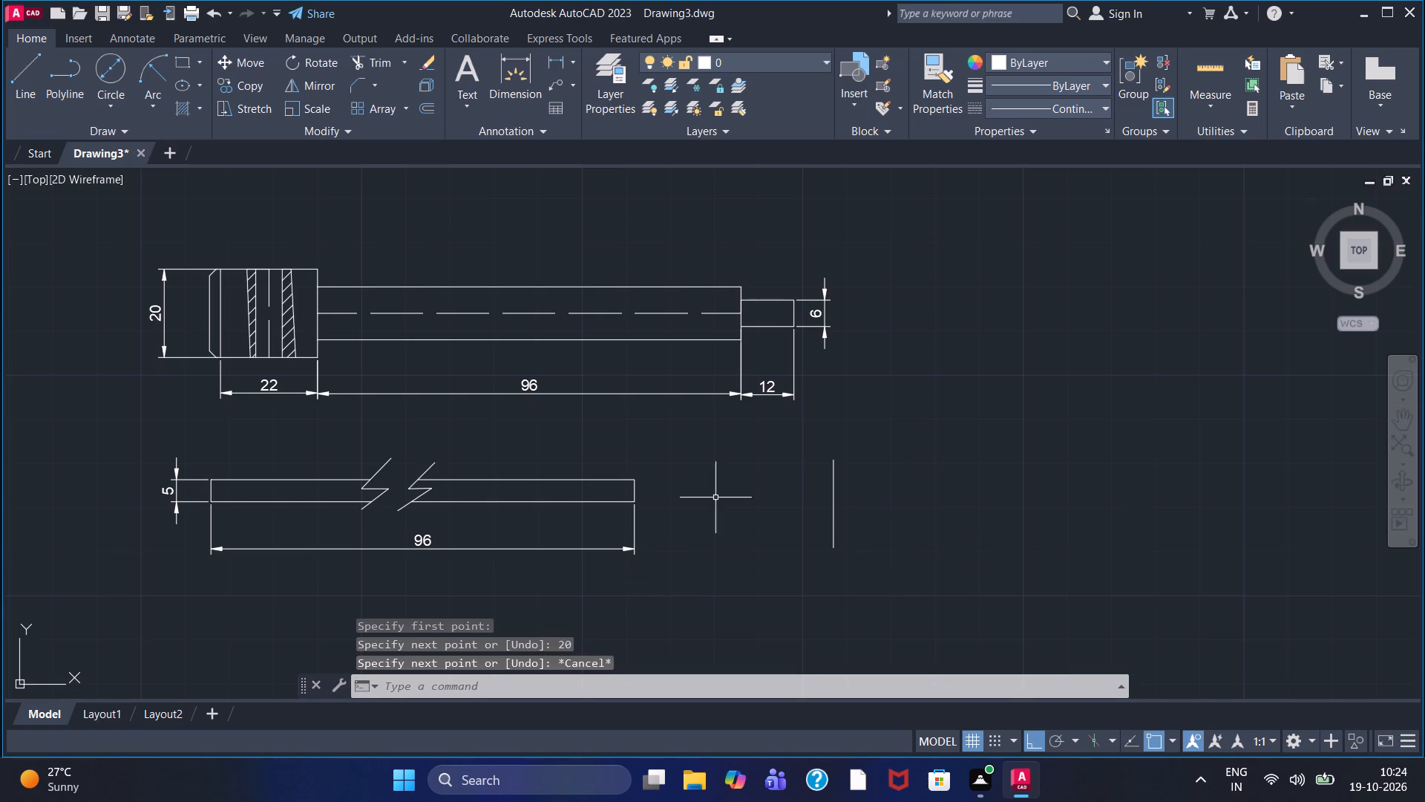
Draw a horizontal line 16 long rightward from the midpoint of the new vertical line.
{"action": "scroll", "coordinate": [836, 521], "scroll_direction": "up", "scroll_amount": 1}
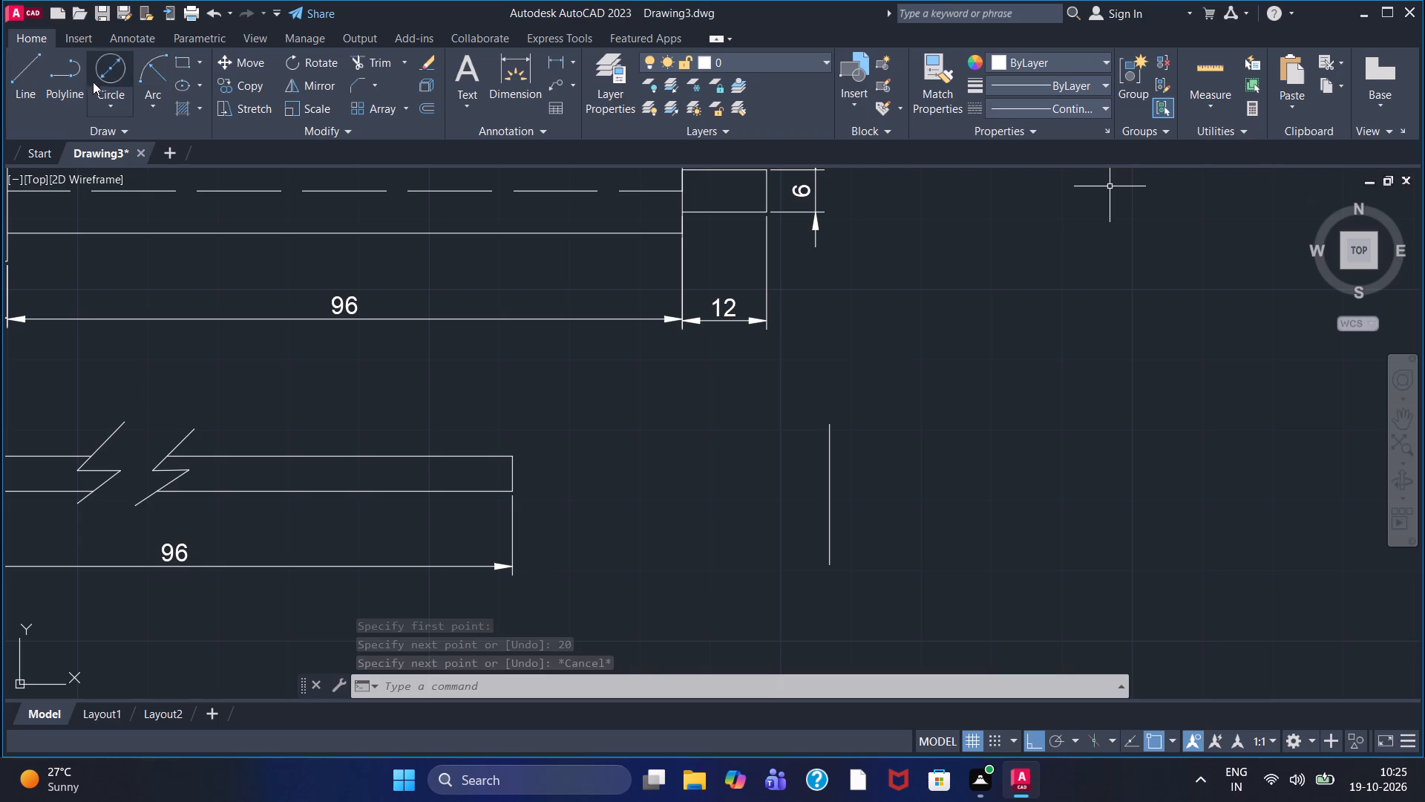
{"action": "left_click", "coordinate": [17, 85]}
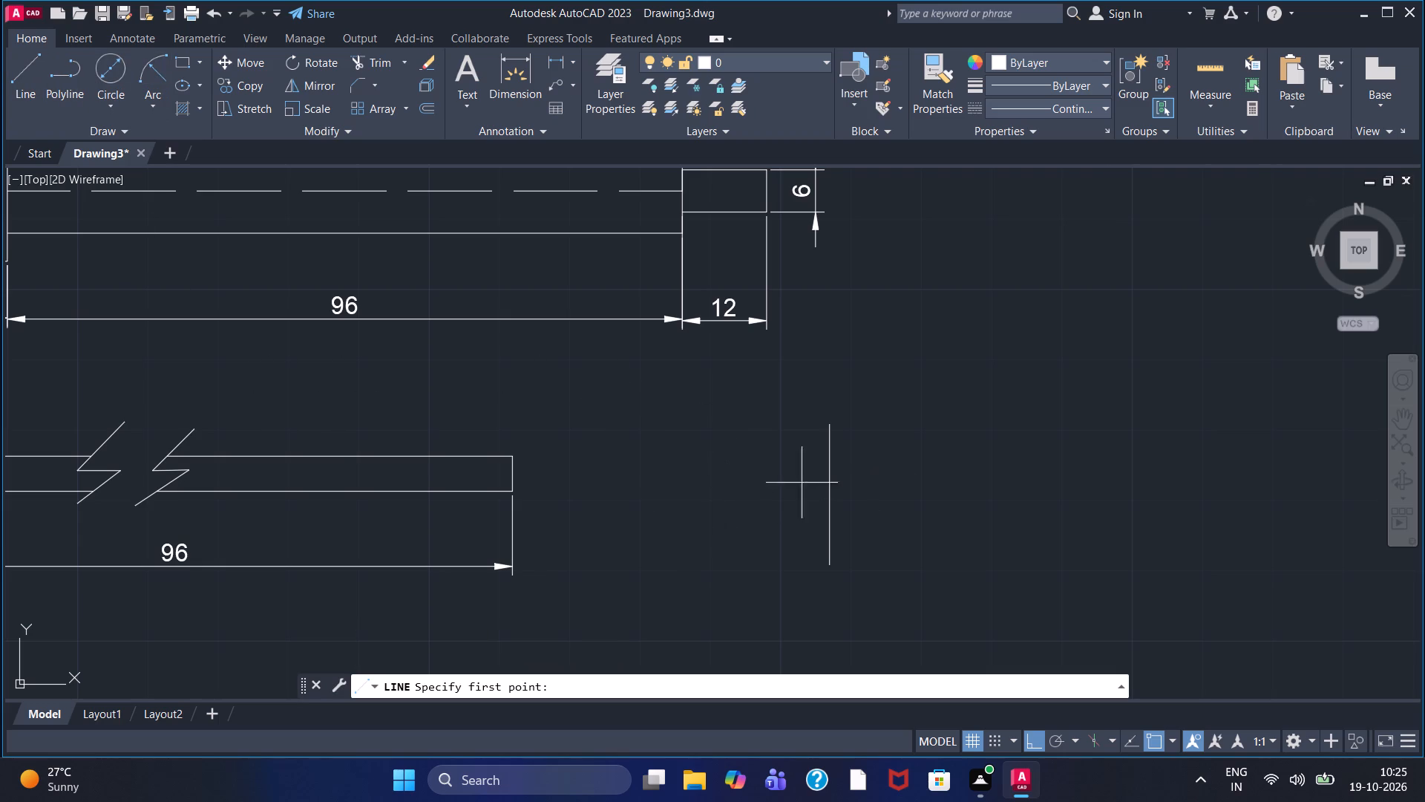
{"action": "left_click", "coordinate": [828, 497]}
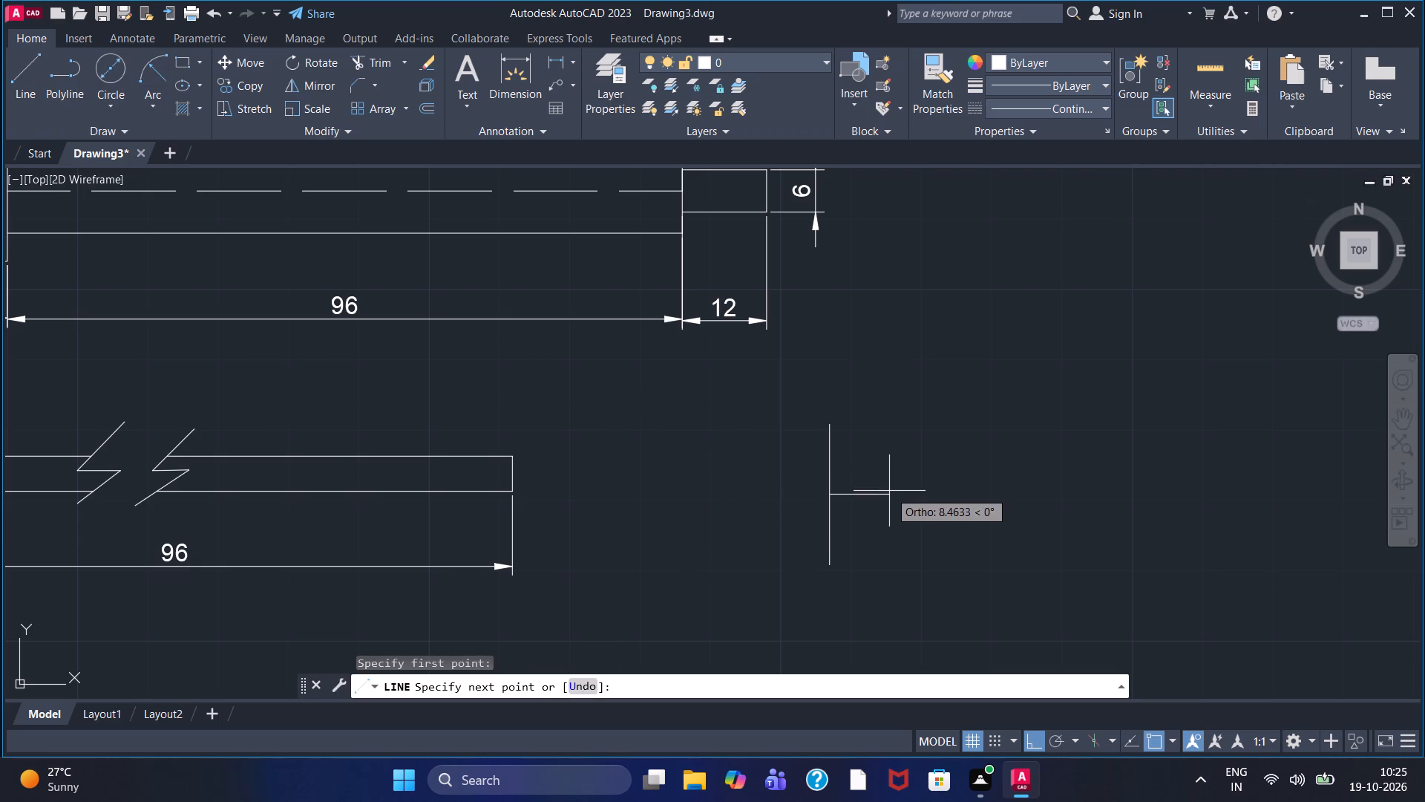
{"action": "type", "text": "16"}
{"action": "key", "text": "Return"}
{"action": "right_click", "coordinate": [937, 438]}
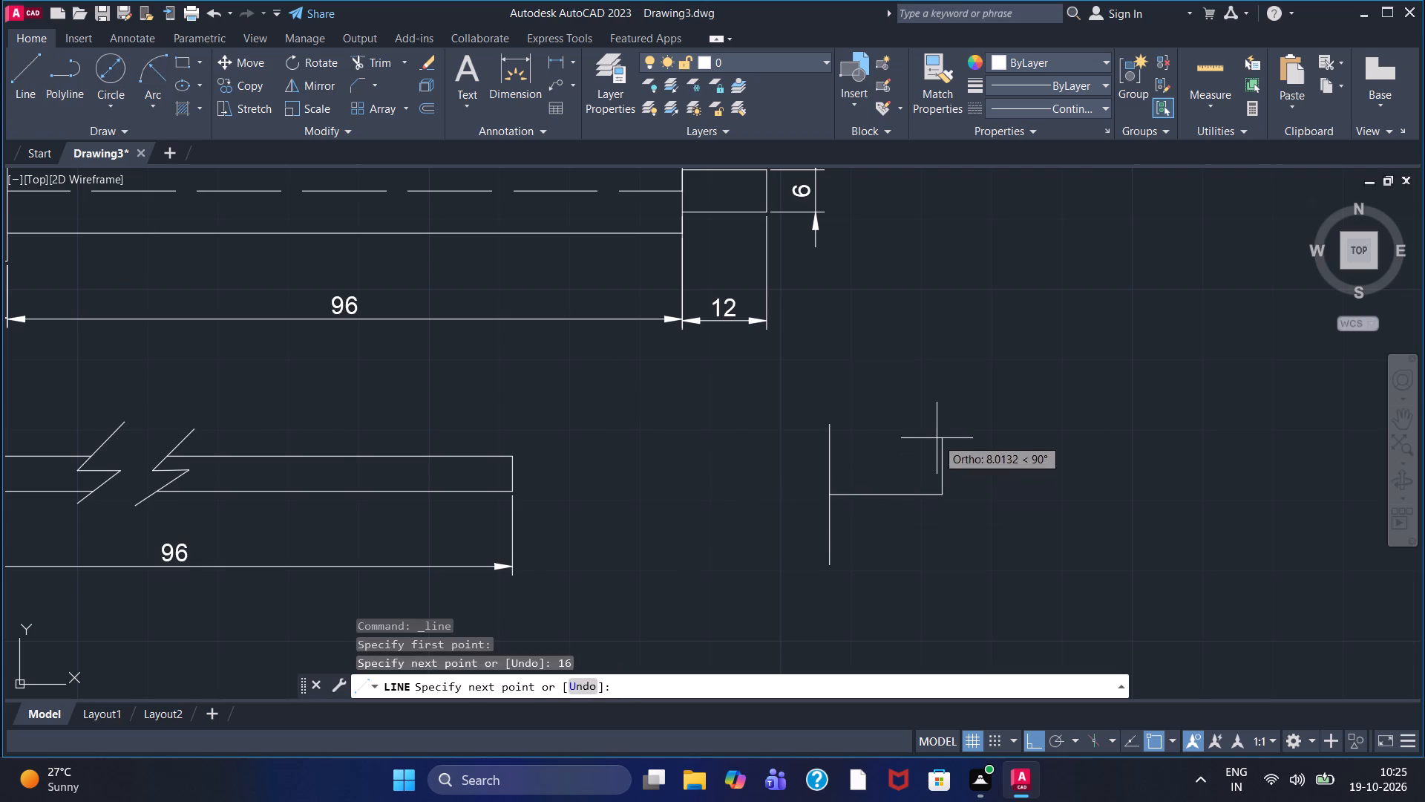
{"action": "left_click", "coordinate": [957, 446]}
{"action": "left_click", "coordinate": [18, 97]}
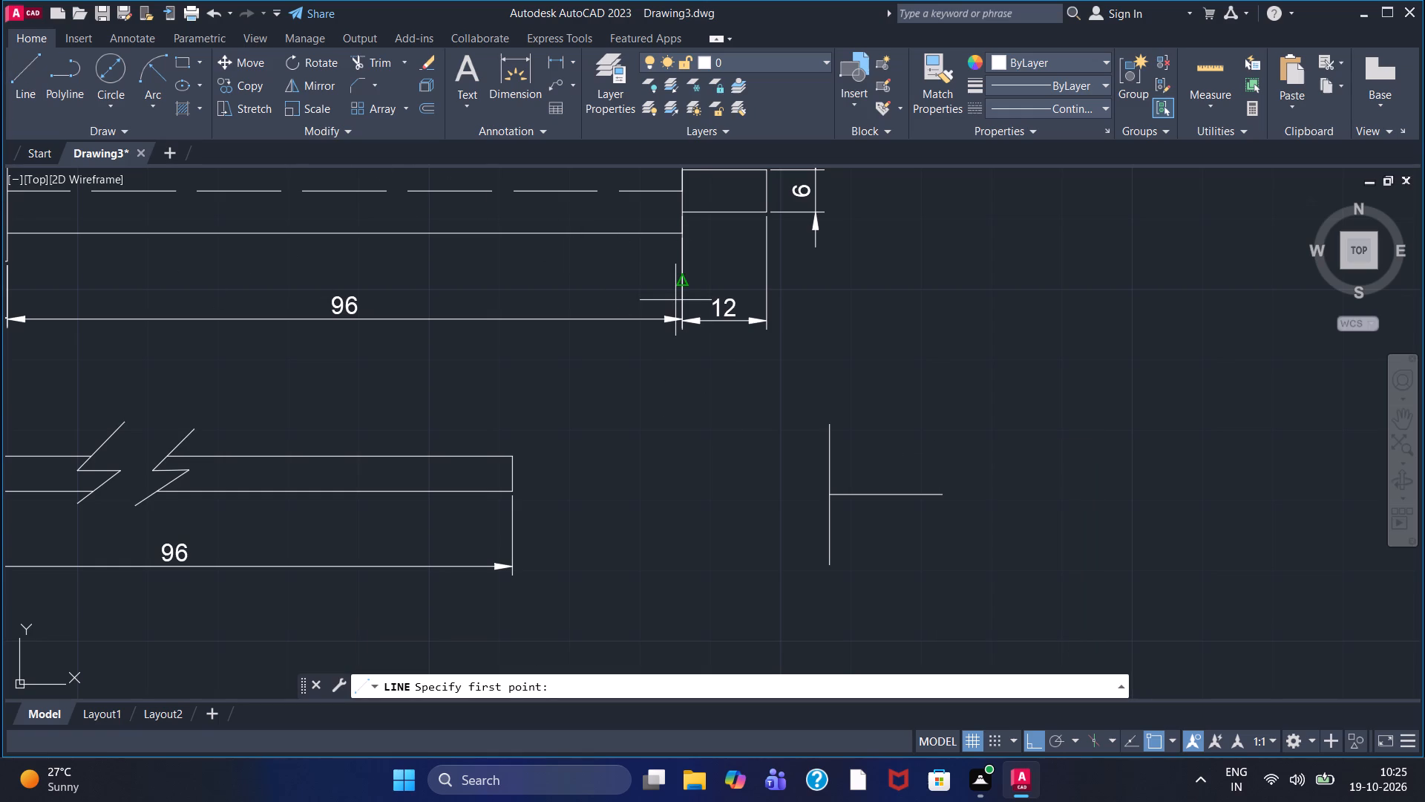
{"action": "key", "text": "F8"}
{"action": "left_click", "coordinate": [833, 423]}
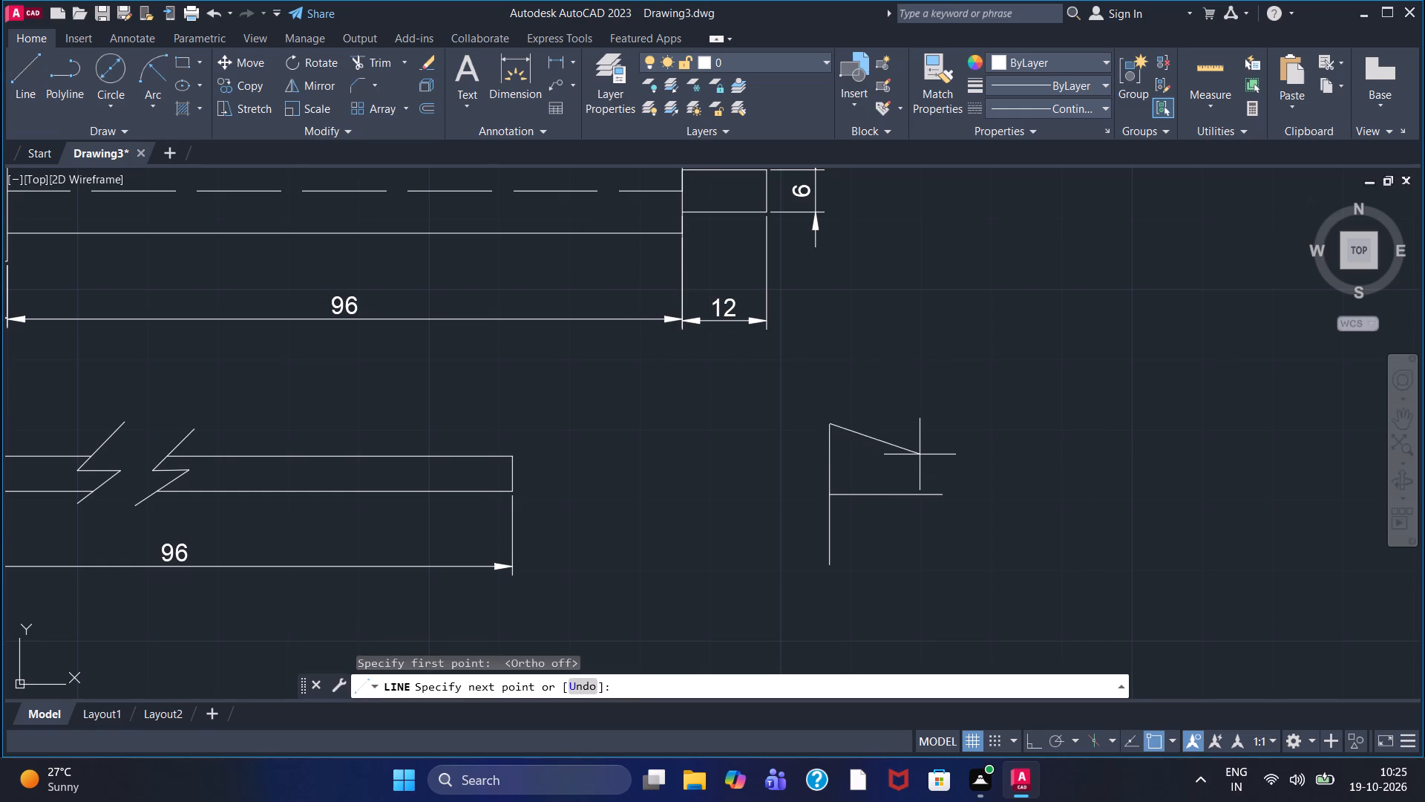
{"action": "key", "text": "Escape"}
With Ortho on, draw a vertical line 7 long upward from the right end of the 16-long horizontal line.
{"action": "left_click", "coordinate": [29, 83]}
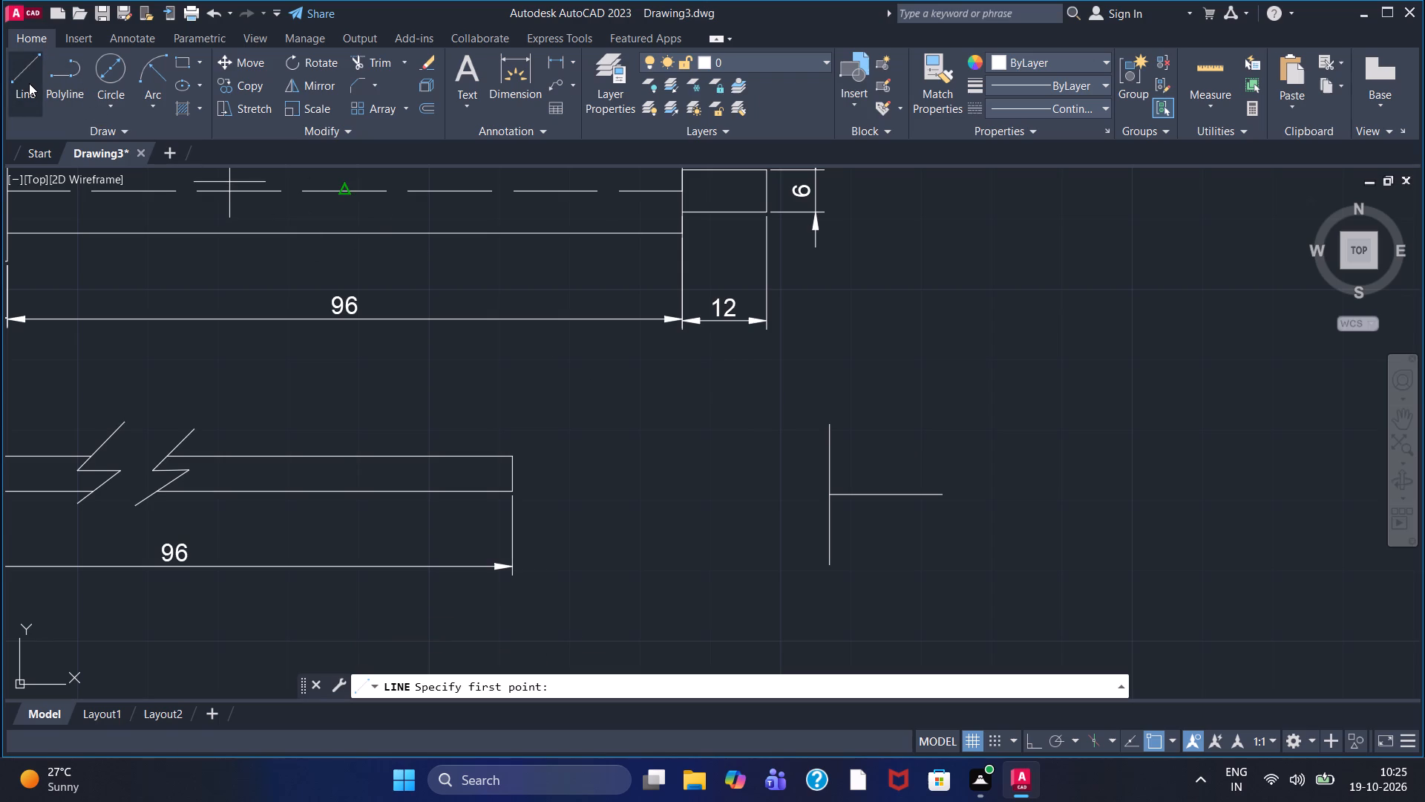
{"action": "key", "text": "F8"}
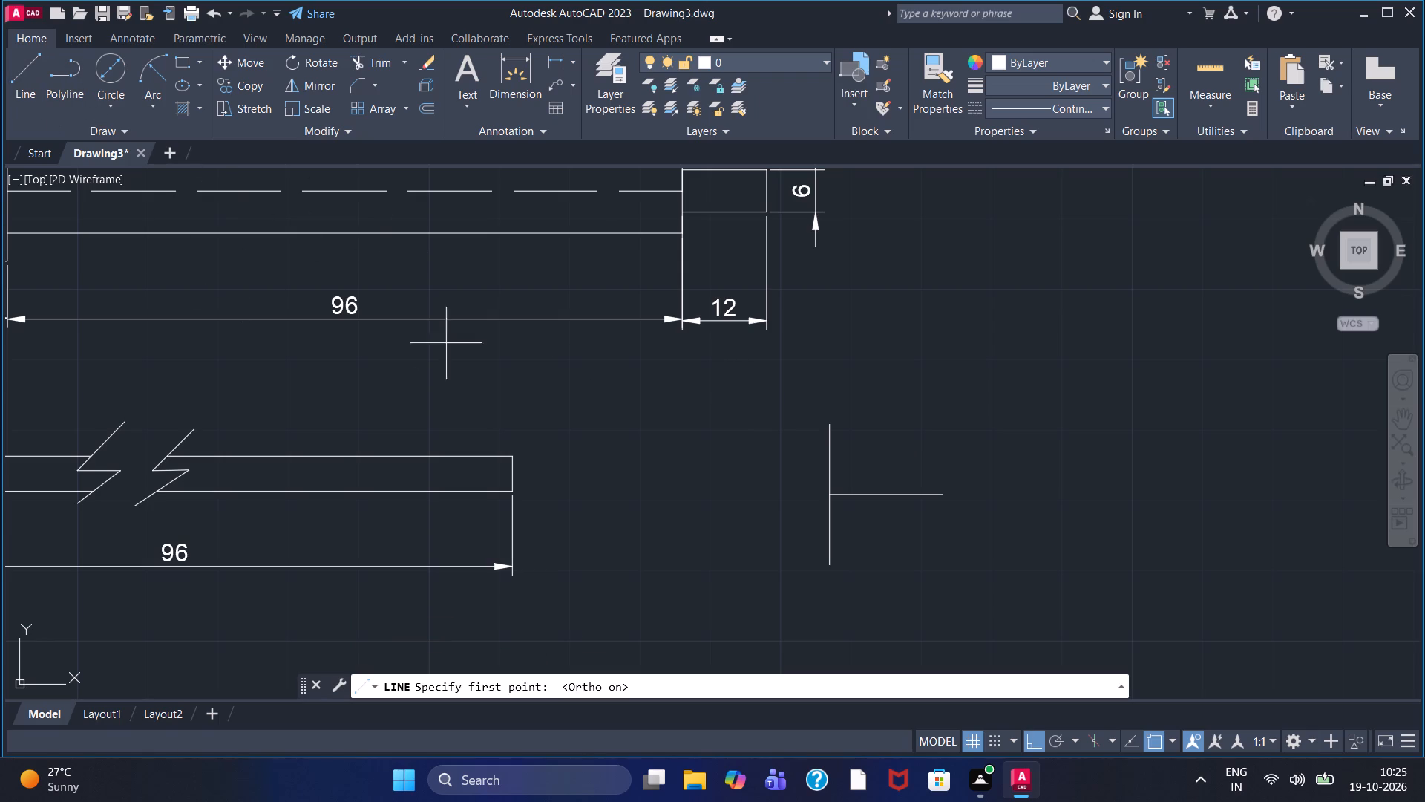
{"action": "left_click", "coordinate": [945, 492]}
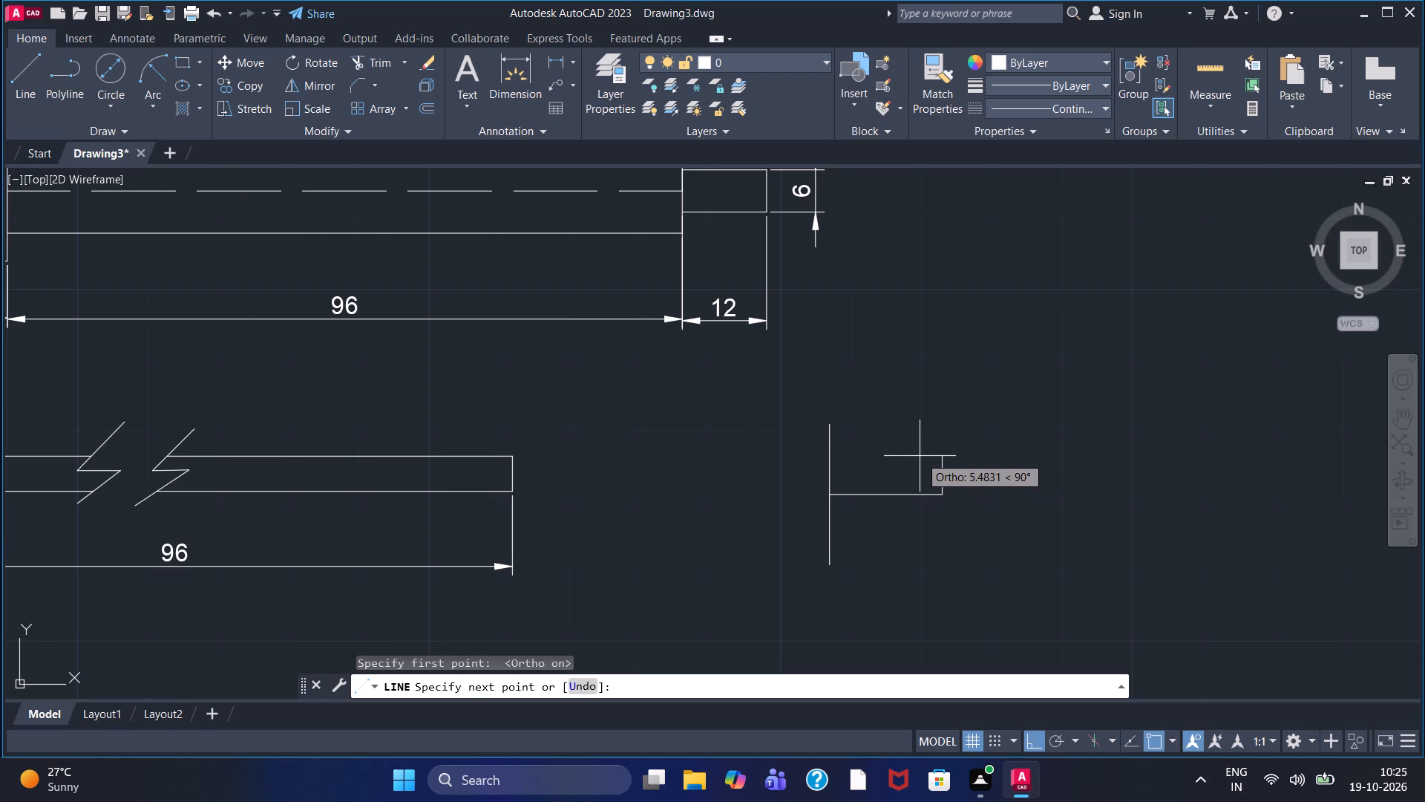
{"action": "key", "text": "7"}
{"action": "key", "text": "Return"}
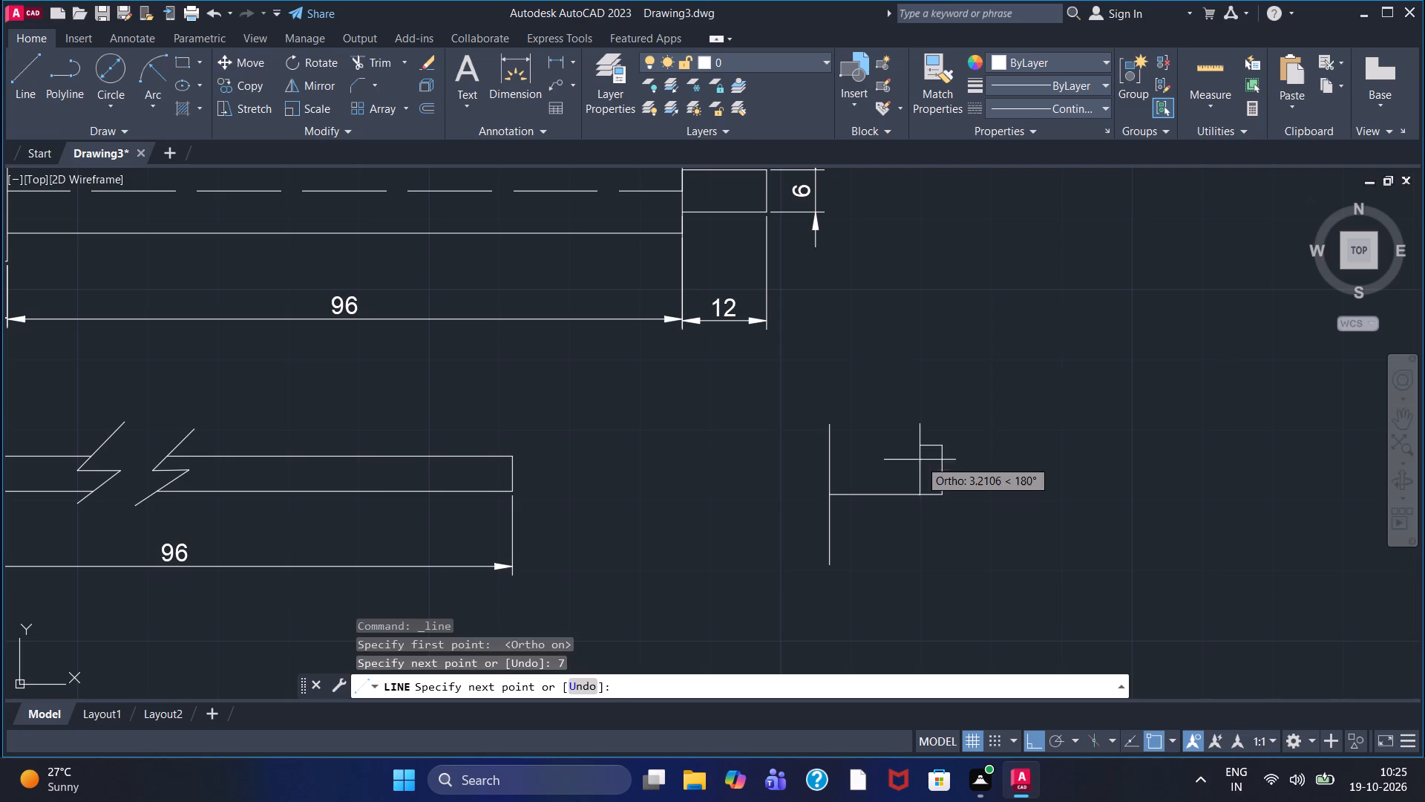
{"action": "right_click", "coordinate": [915, 432]}
{"action": "left_click", "coordinate": [934, 440]}
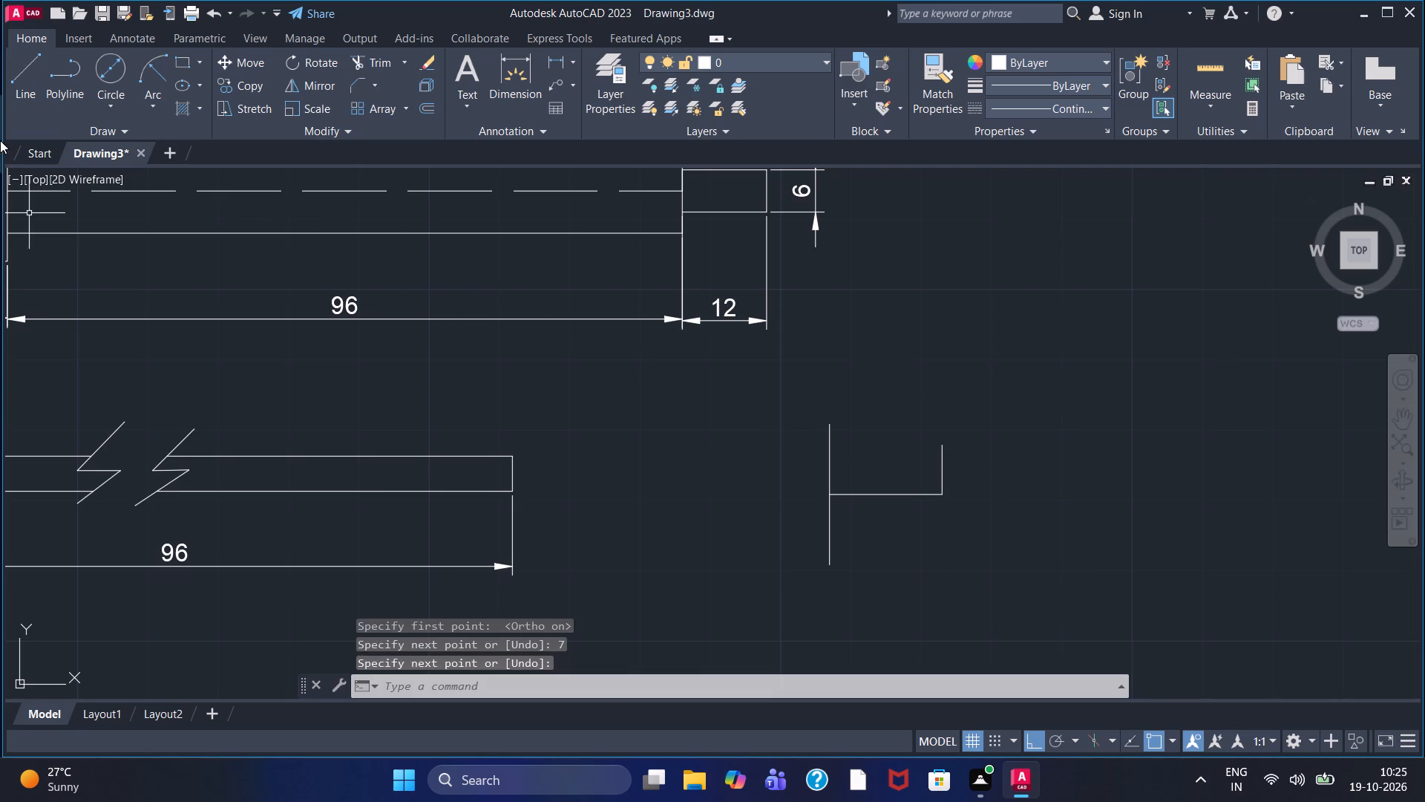
Draw a vertical line 7 long downward from the right end of the 16-long horizontal line.
{"action": "left_click", "coordinate": [24, 81]}
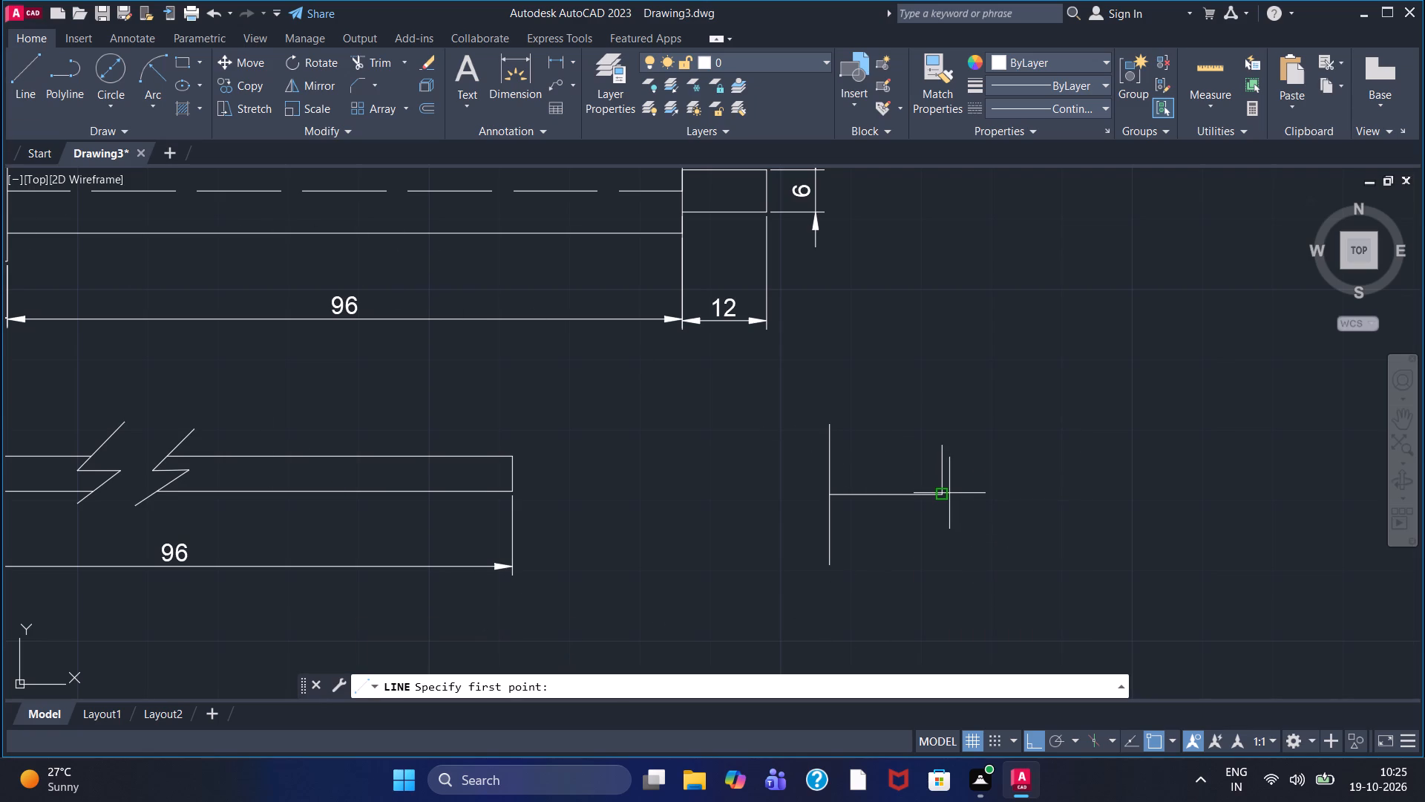
{"action": "left_click", "coordinate": [945, 493]}
{"action": "key", "text": "7"}
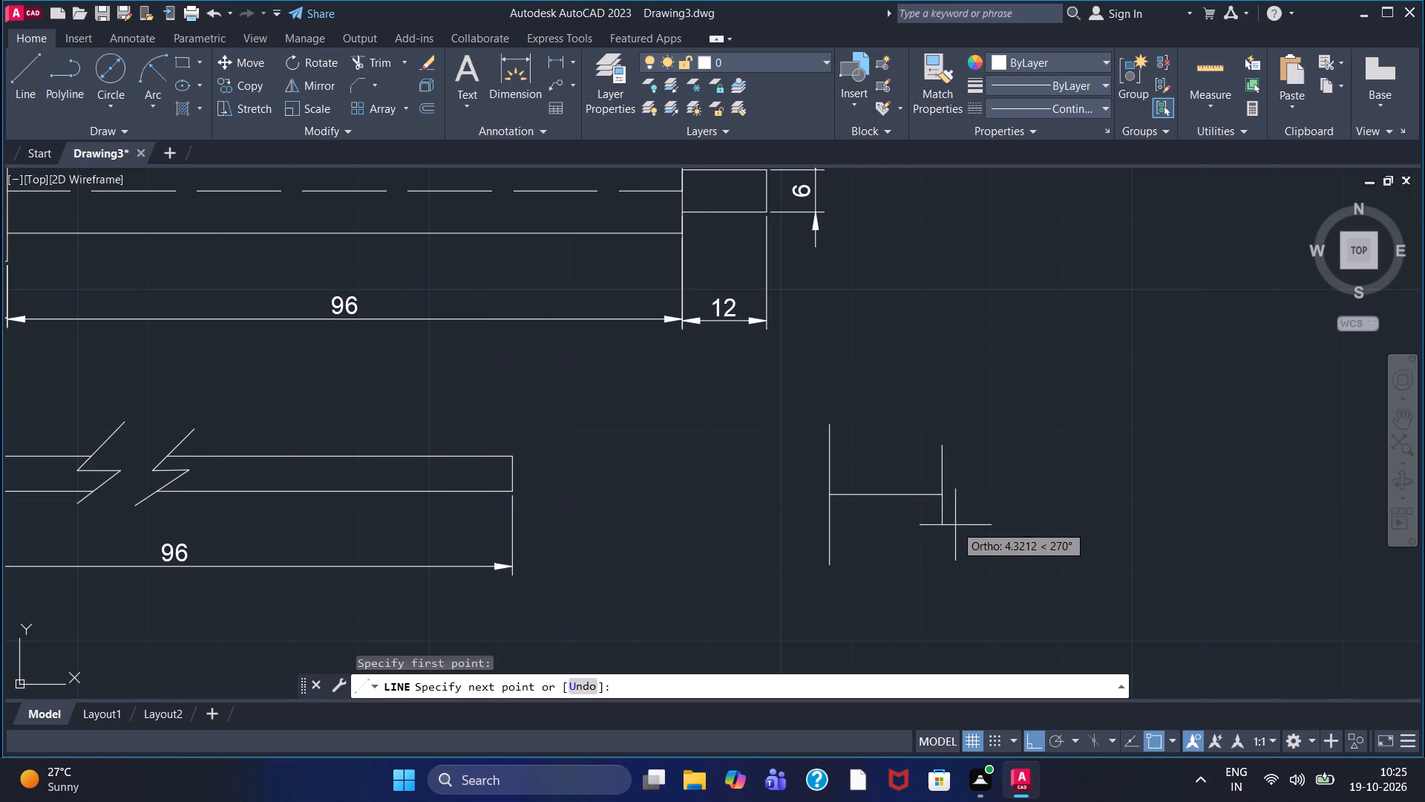
{"action": "key", "text": "Return"}
{"action": "right_click", "coordinate": [984, 490]}
{"action": "left_click", "coordinate": [1003, 495]}
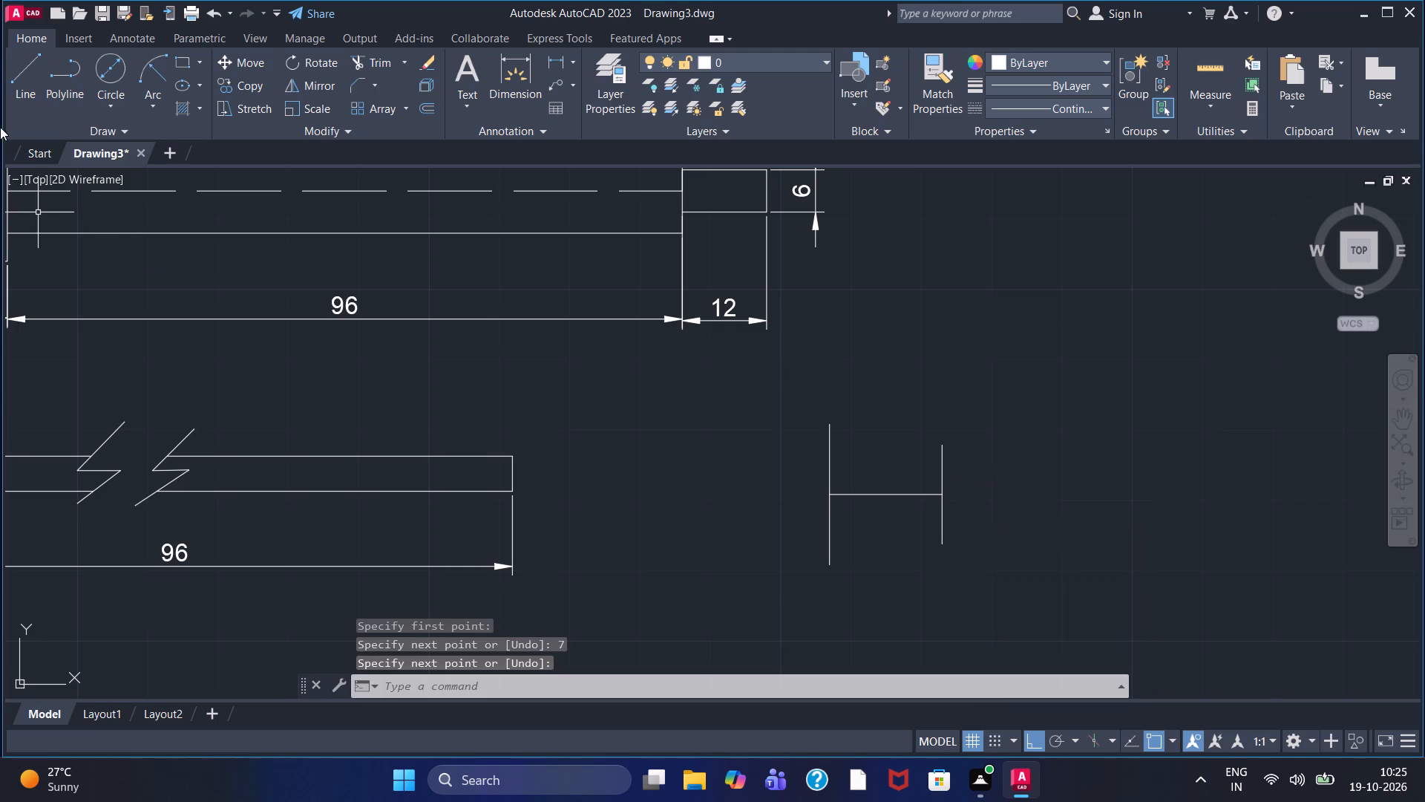
With Ortho off, draw the sloped top edge joining the upper ends of the part's two vertical sides.
{"action": "left_click", "coordinate": [15, 89]}
{"action": "left_click", "coordinate": [831, 427]}
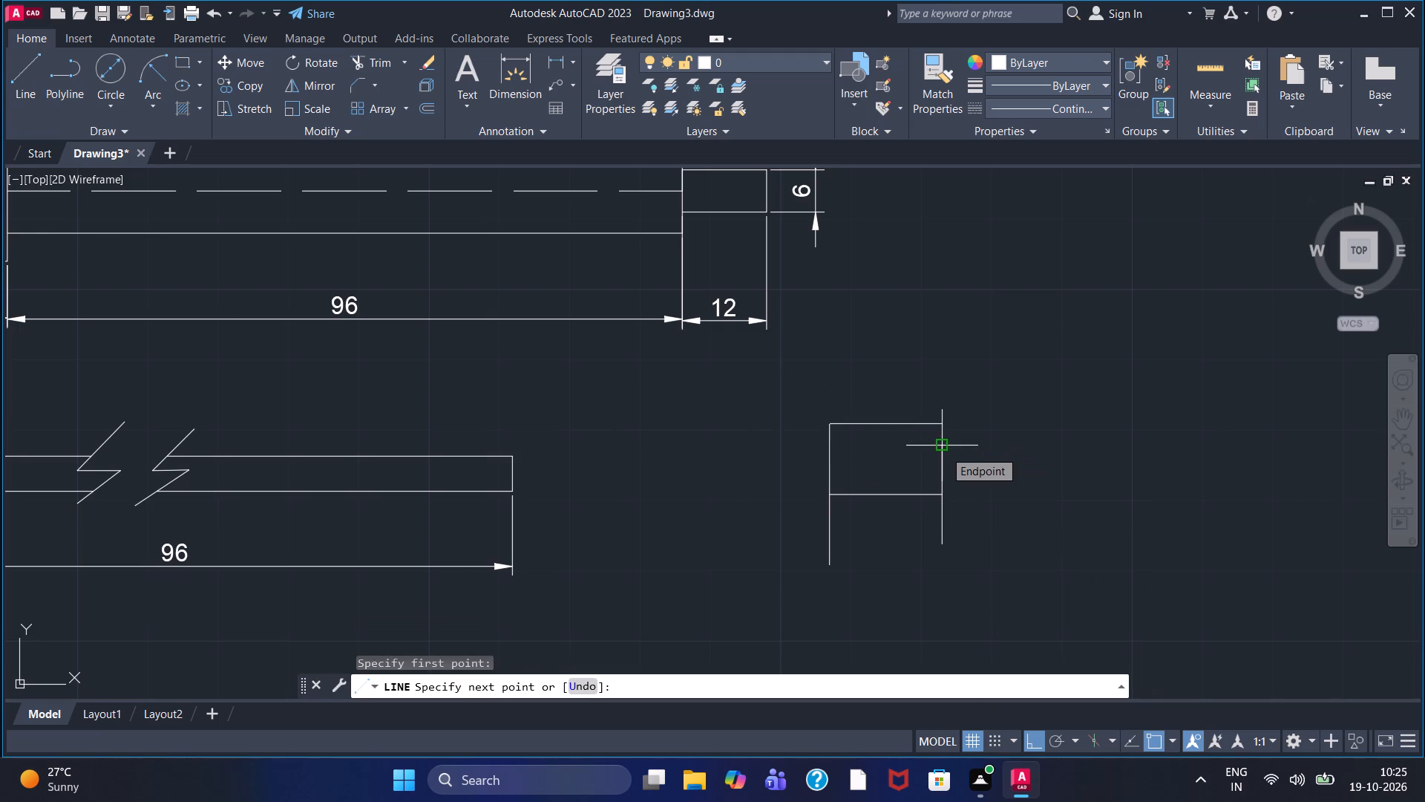
{"action": "key", "text": "F8"}
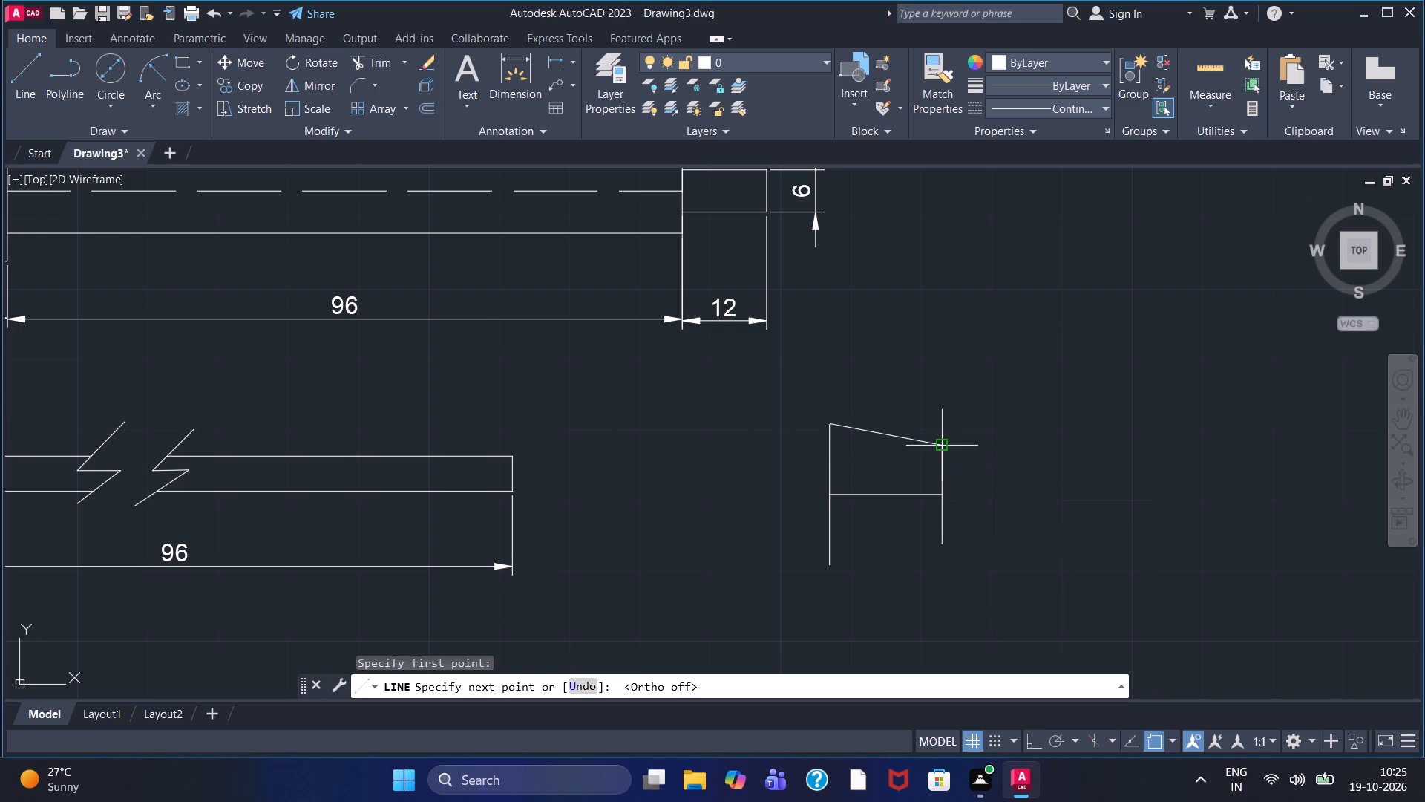
{"action": "left_click", "coordinate": [944, 450]}
{"action": "right_click", "coordinate": [943, 415]}
{"action": "left_click", "coordinate": [971, 426]}
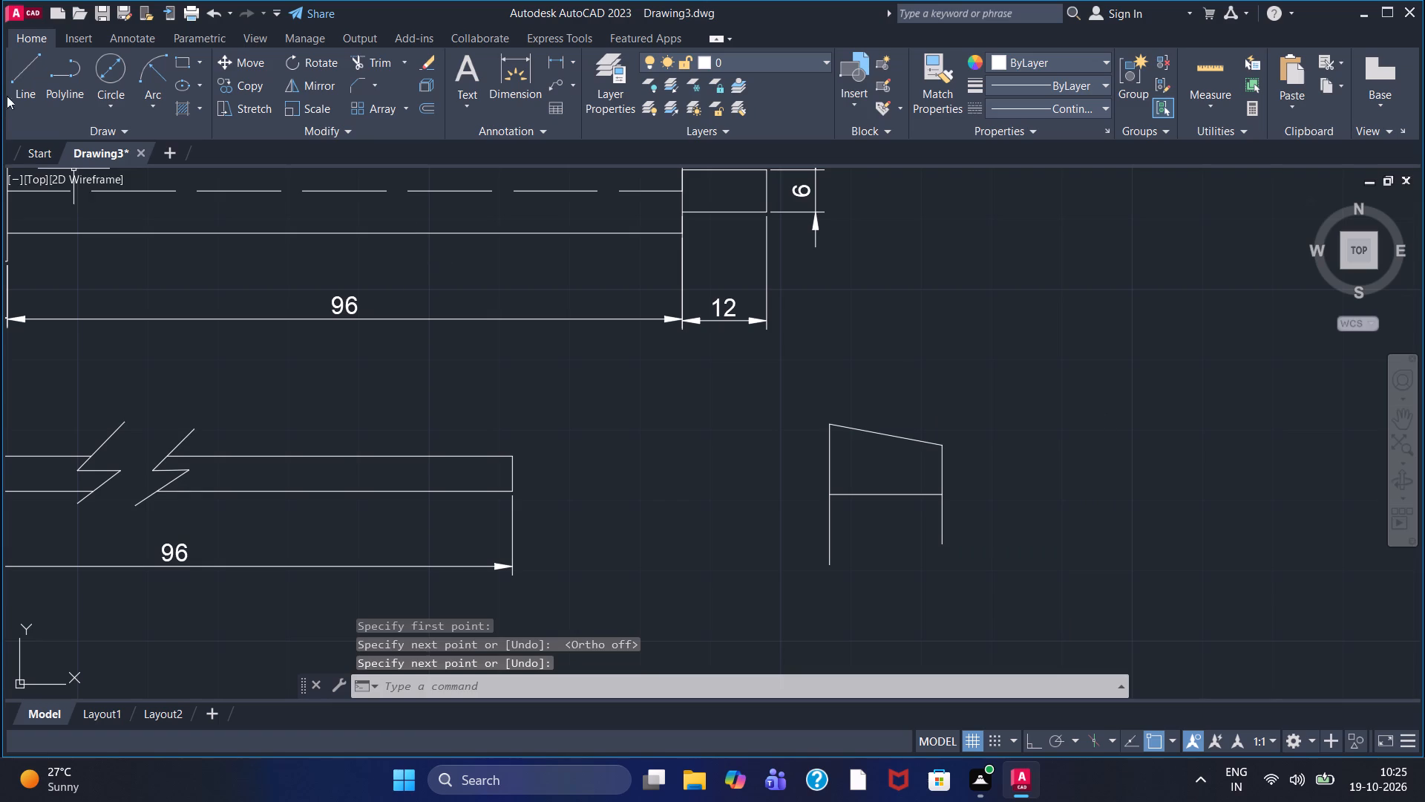
Draw the sloped bottom edge joining the lower ends of the two vertical sides, closing the tapered outline.
{"action": "left_click", "coordinate": [17, 91]}
{"action": "left_click", "coordinate": [947, 541]}
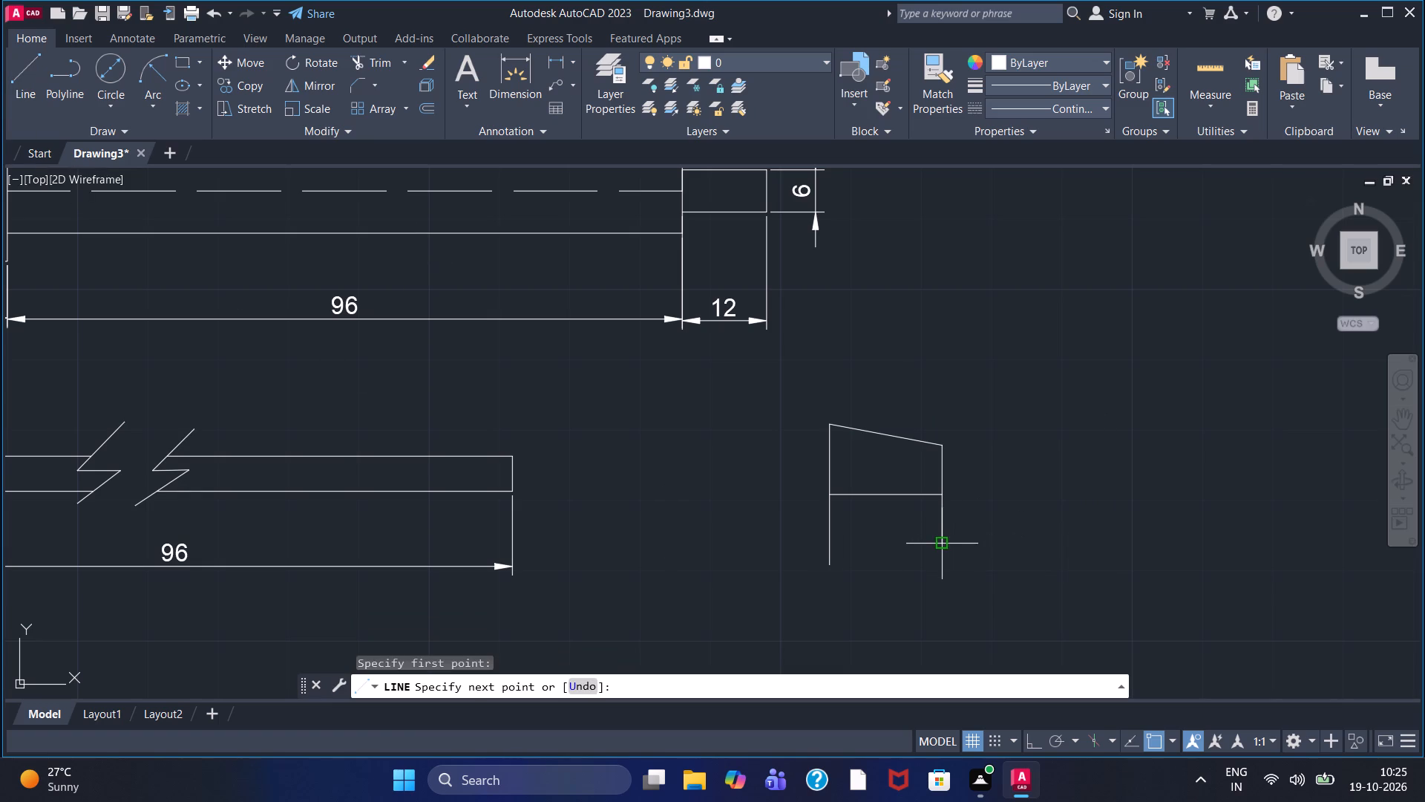
{"action": "left_click", "coordinate": [835, 561]}
{"action": "right_click", "coordinate": [766, 523]}
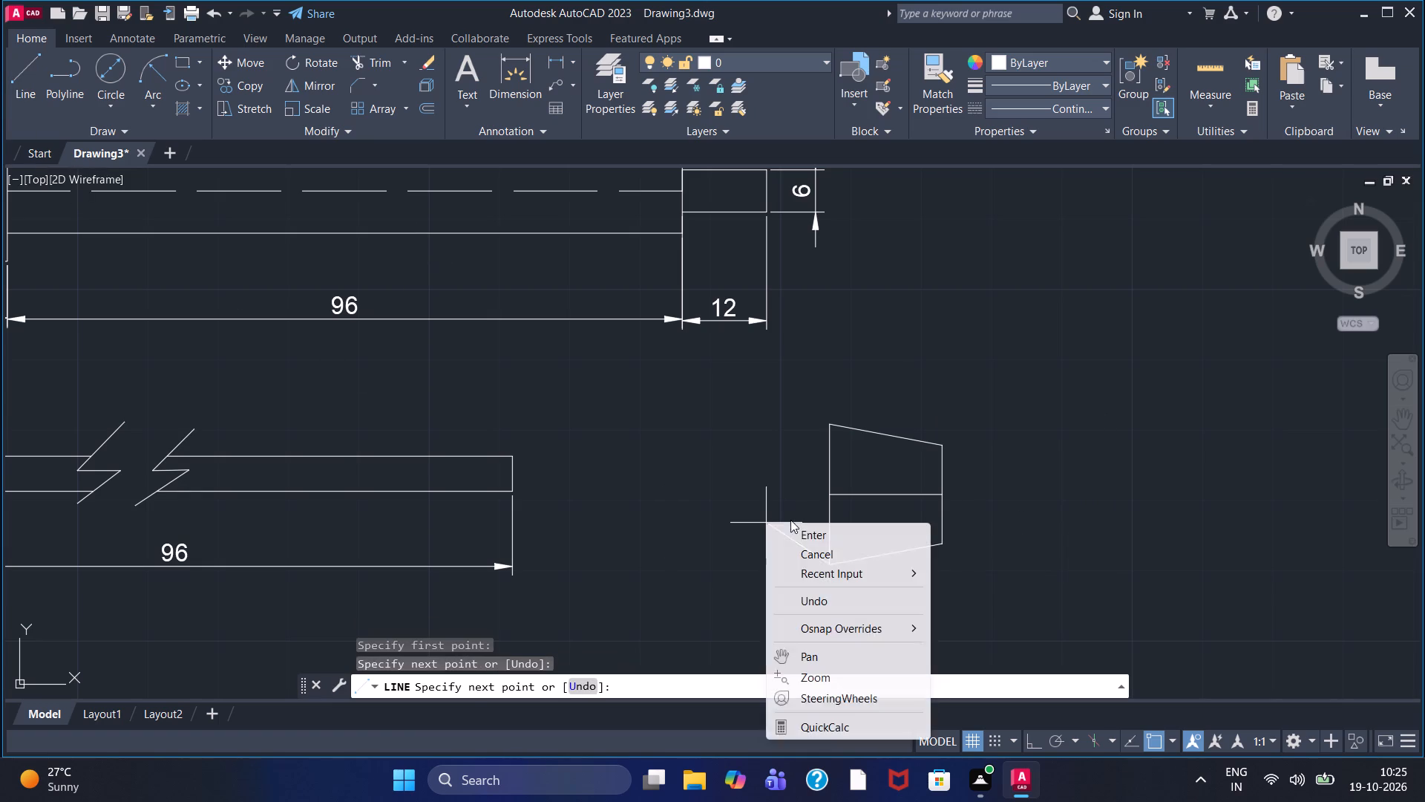
{"action": "left_click", "coordinate": [800, 529]}
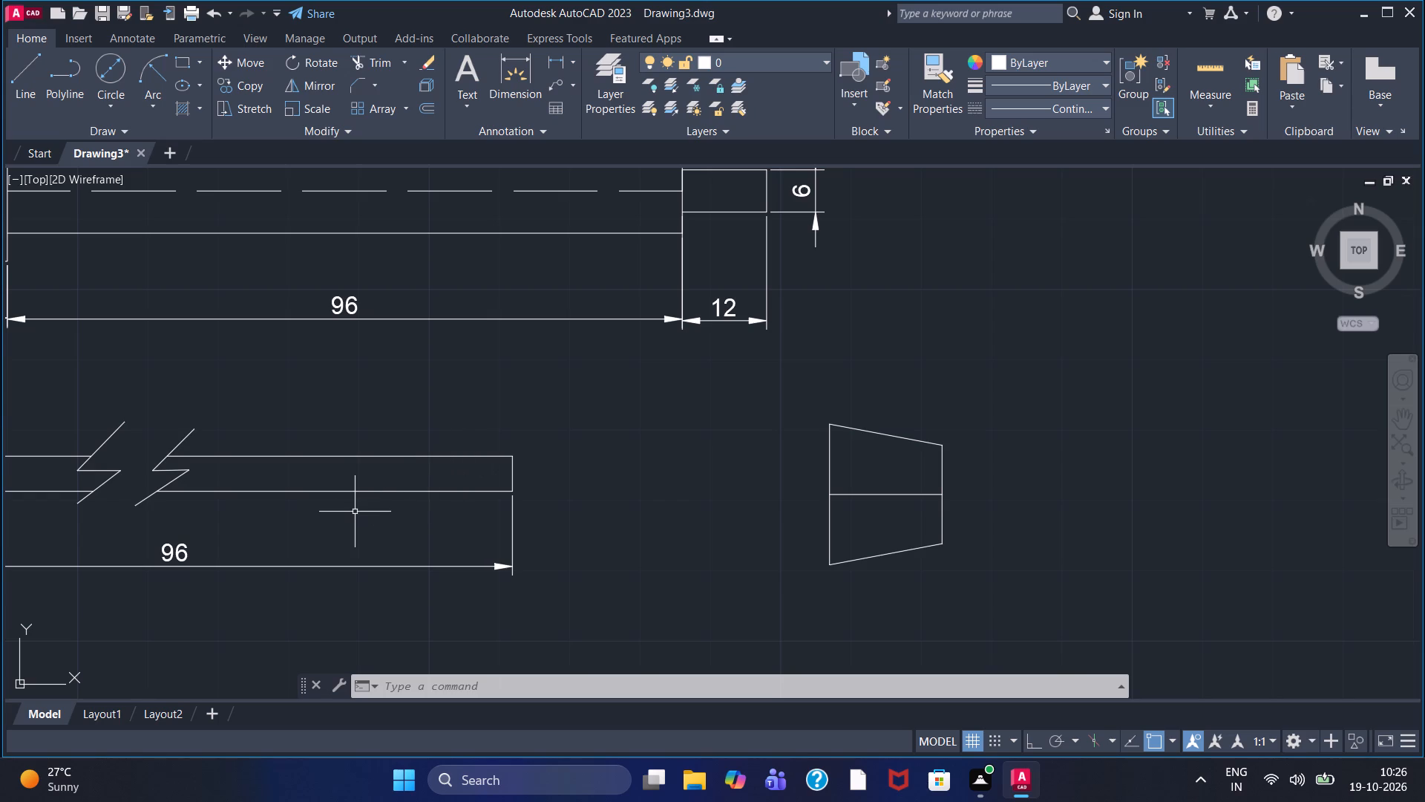
With Ortho on, draw a recess outline from the tapered part's upper-left corner: 3 rightward, down past the centre line, and leftward beyond the left edge.
{"action": "left_click", "coordinate": [23, 91]}
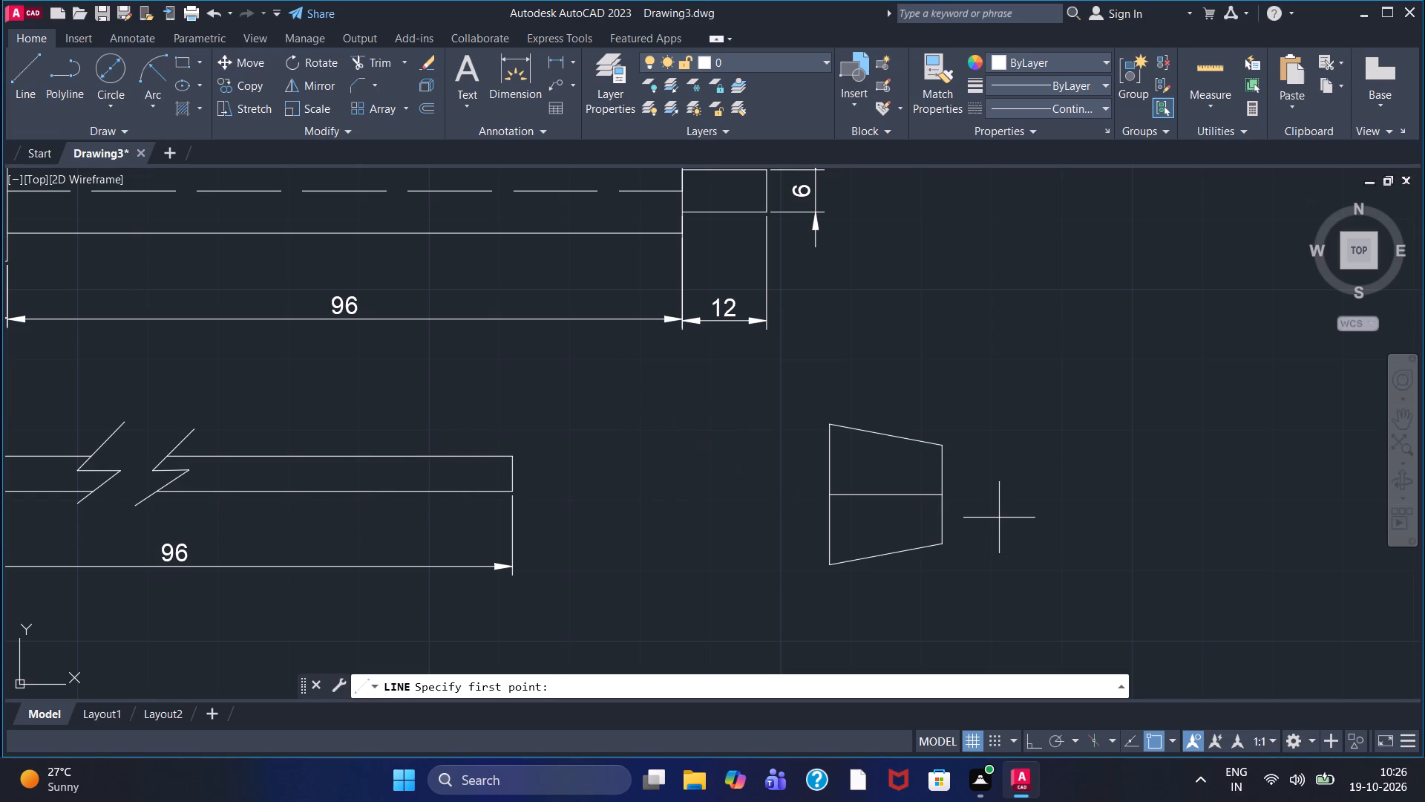
{"action": "key", "text": "F8"}
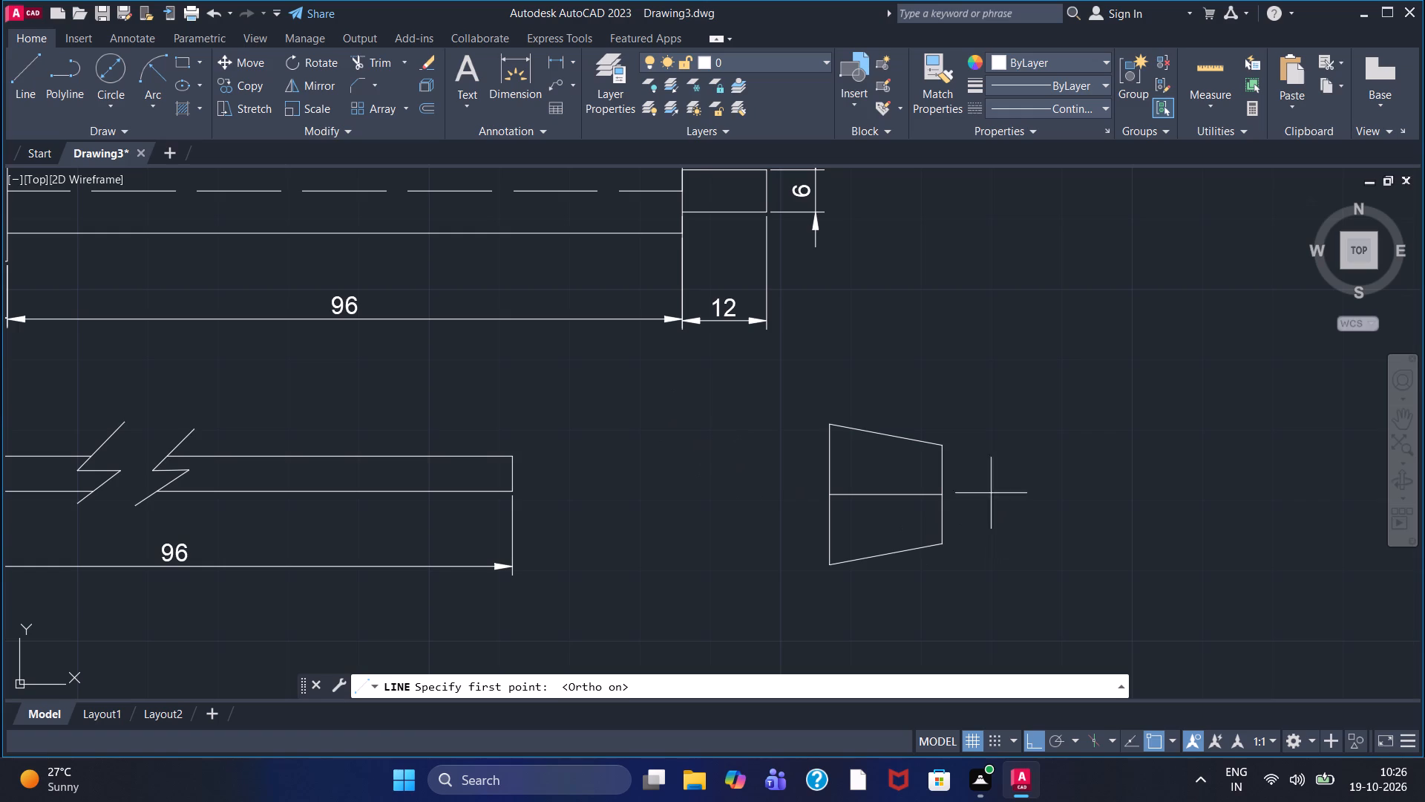
{"action": "left_click", "coordinate": [832, 421]}
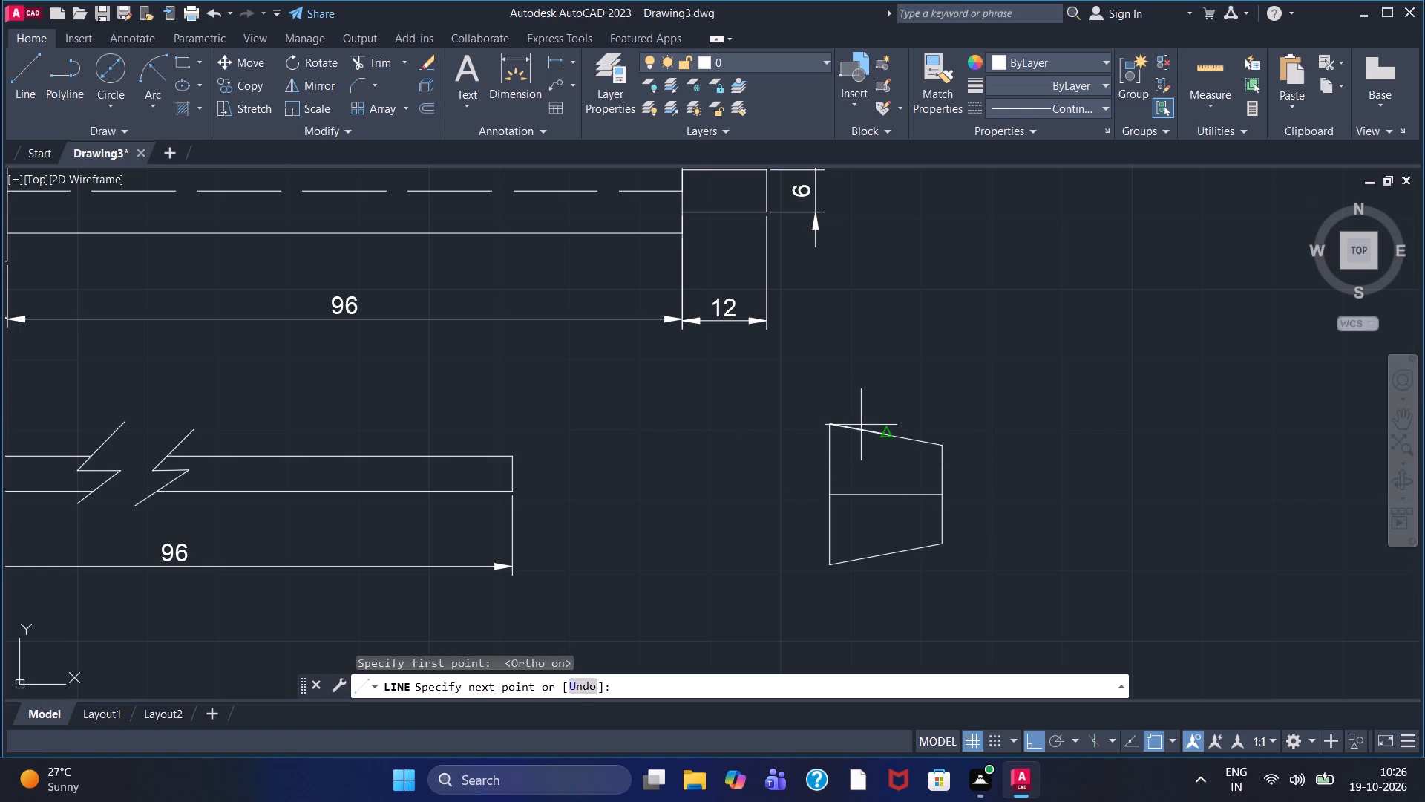
{"action": "key", "text": "3"}
{"action": "key", "text": "Return"}
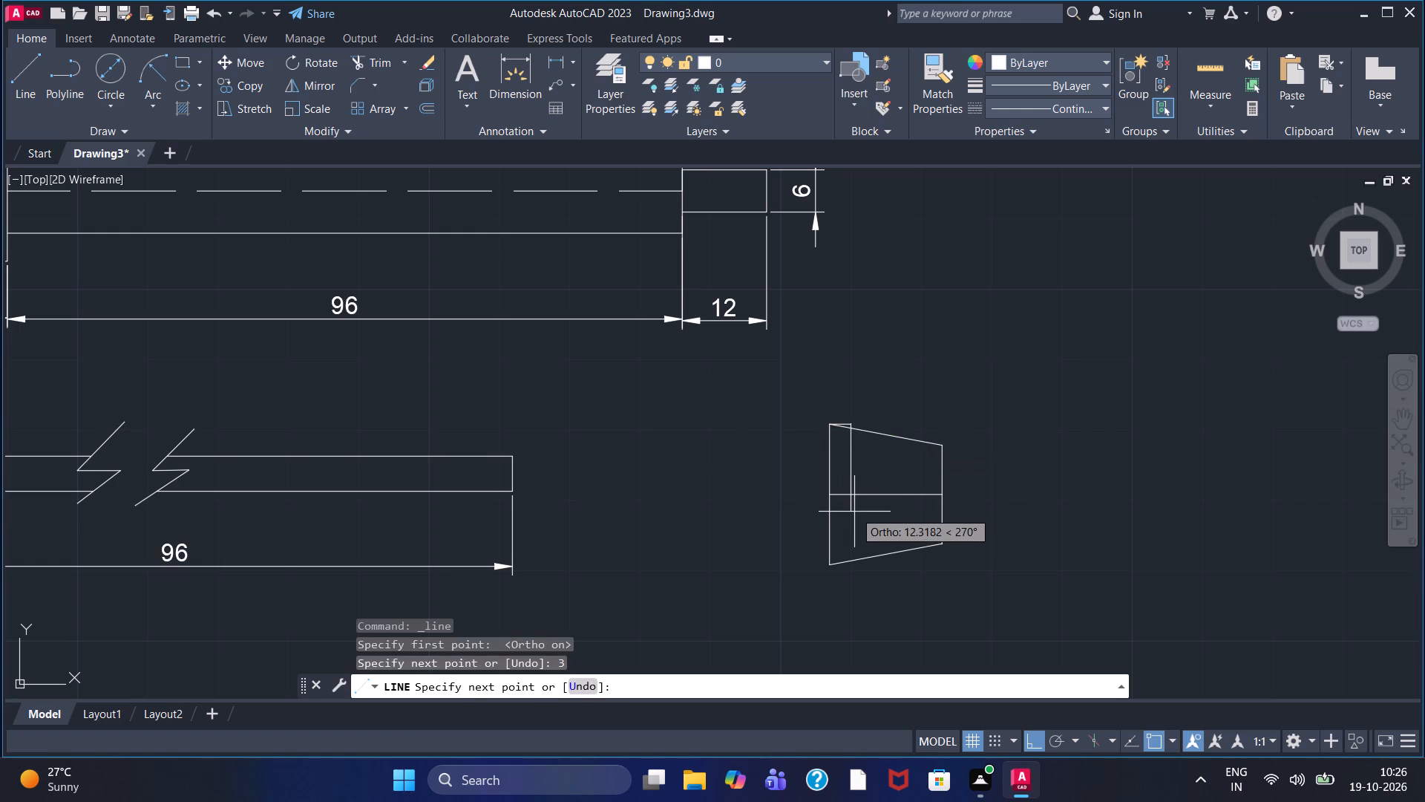
{"action": "left_click", "coordinate": [855, 522]}
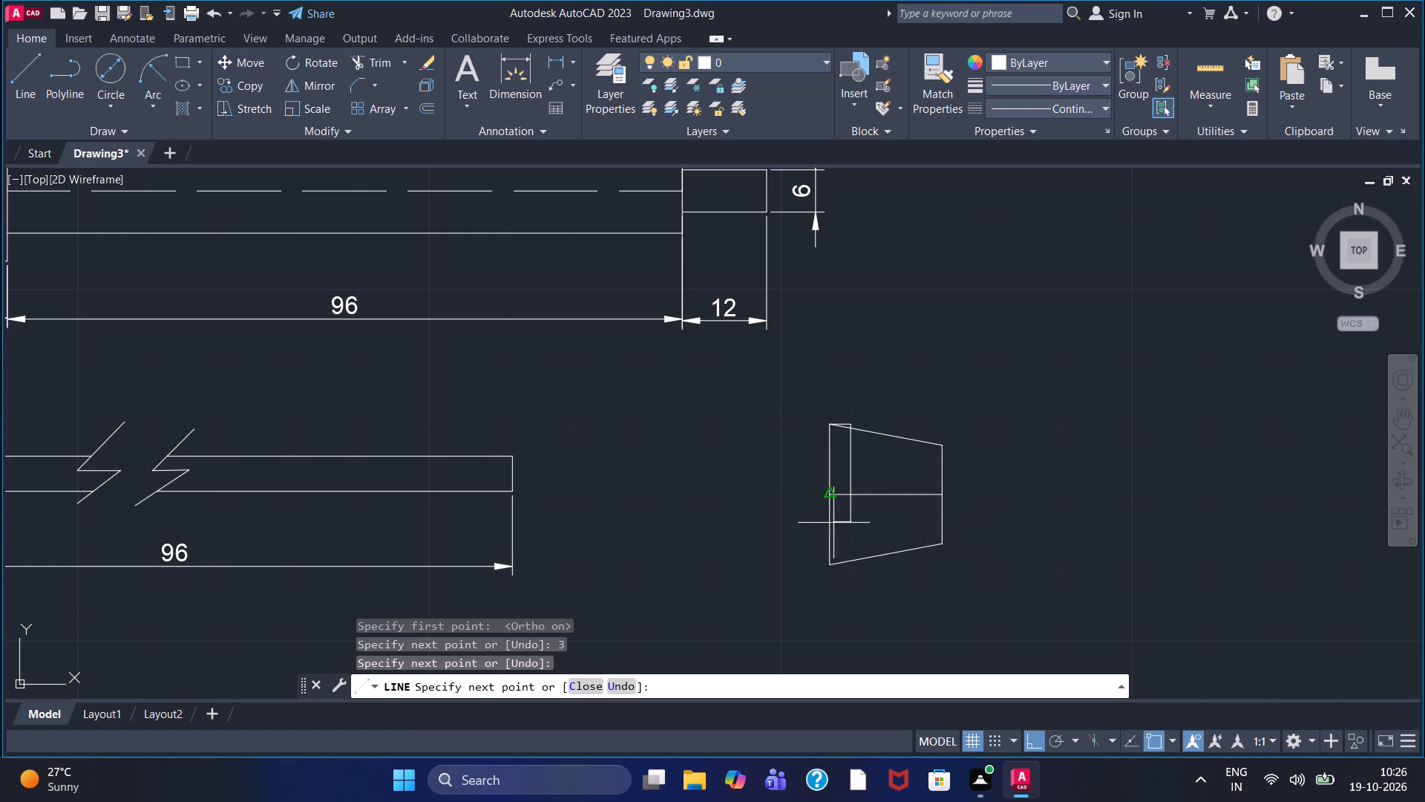
{"action": "left_click", "coordinate": [812, 528]}
{"action": "right_click", "coordinate": [812, 528]}
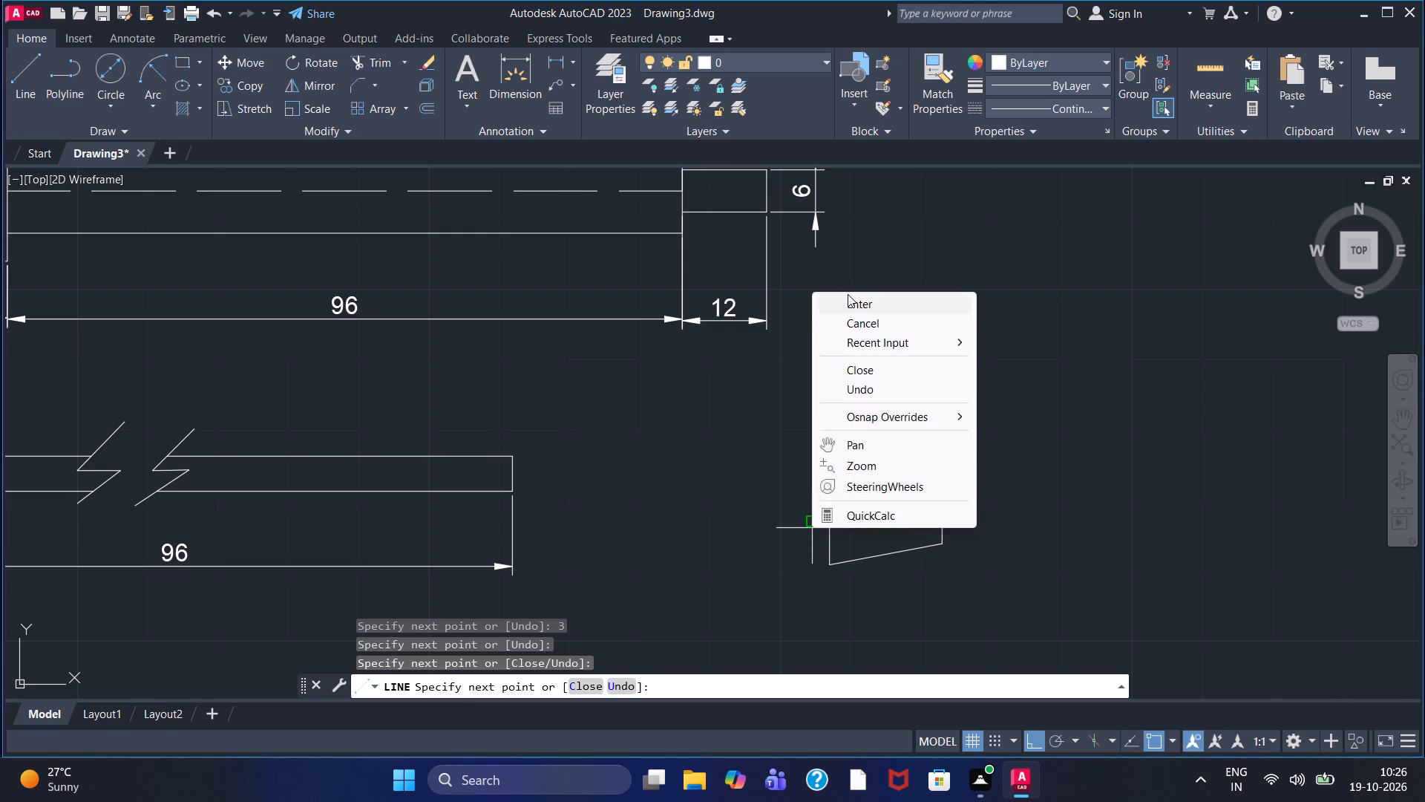
{"action": "left_click", "coordinate": [848, 294]}
Trim the recess lines' overhangs outside the tapered part's left edge and above its sloped top edge.
{"action": "left_click", "coordinate": [372, 63]}
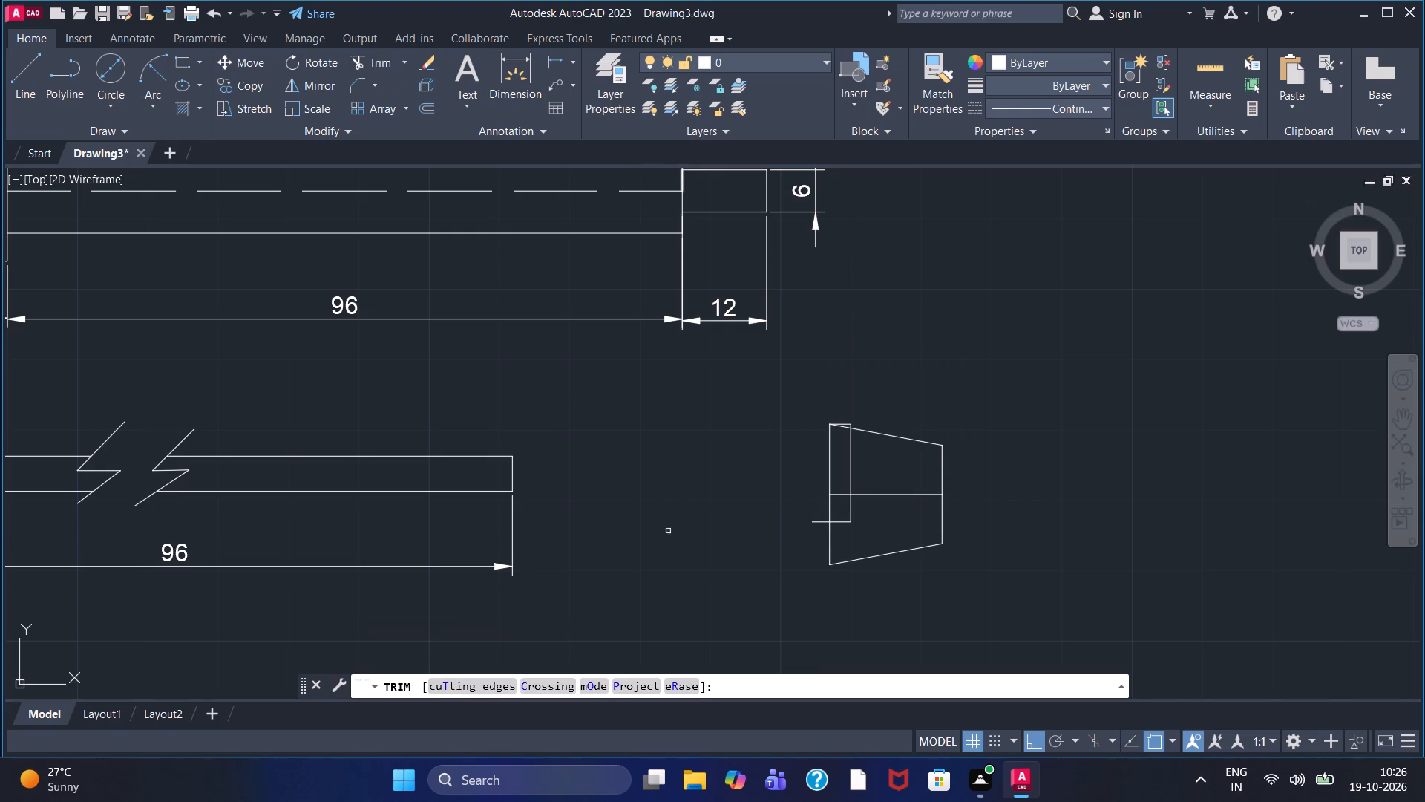
{"action": "scroll", "coordinate": [753, 576], "scroll_direction": "up", "scroll_amount": 2}
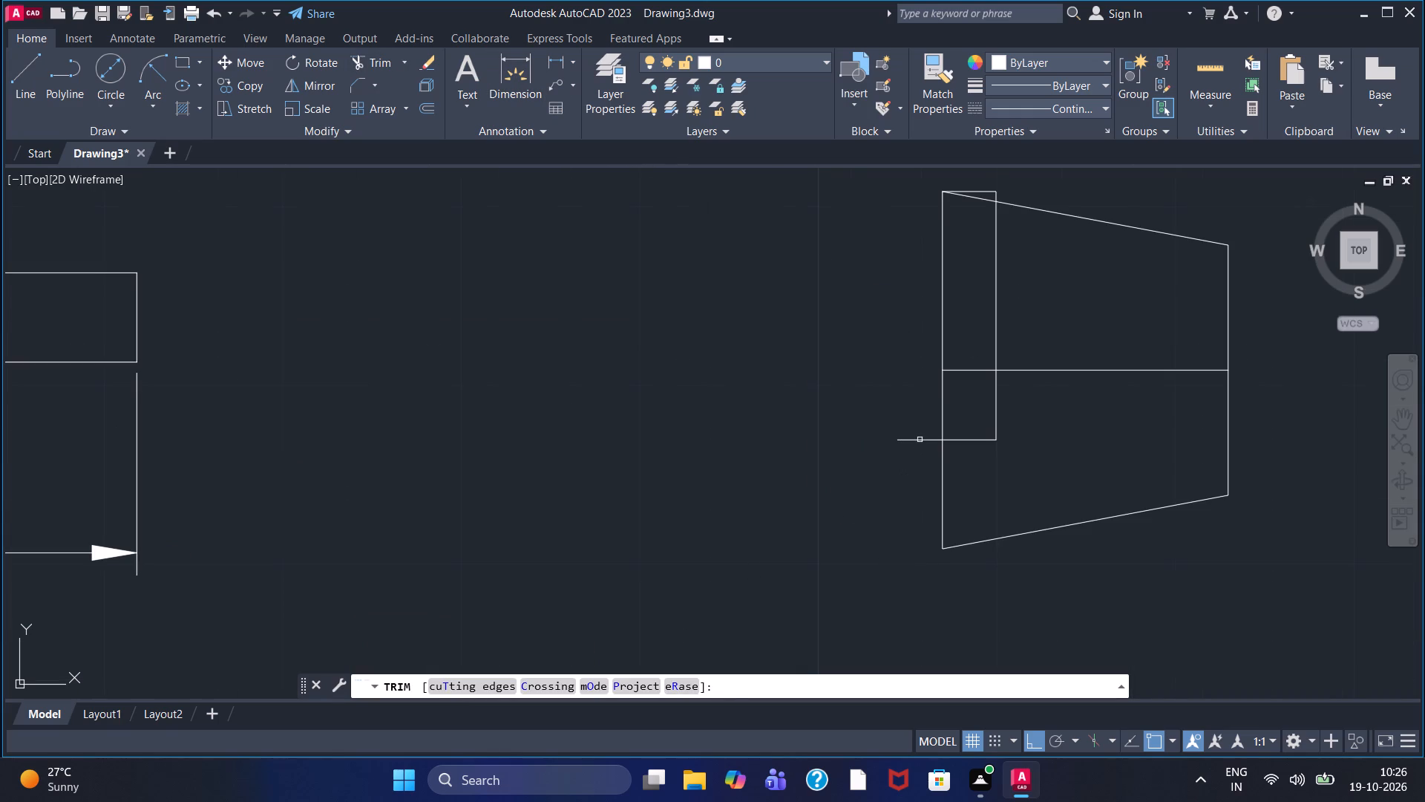
{"action": "left_click", "coordinate": [920, 440]}
{"action": "scroll", "coordinate": [913, 440], "scroll_direction": "down", "scroll_amount": 1}
{"action": "scroll", "coordinate": [956, 244], "scroll_direction": "up", "scroll_amount": 2}
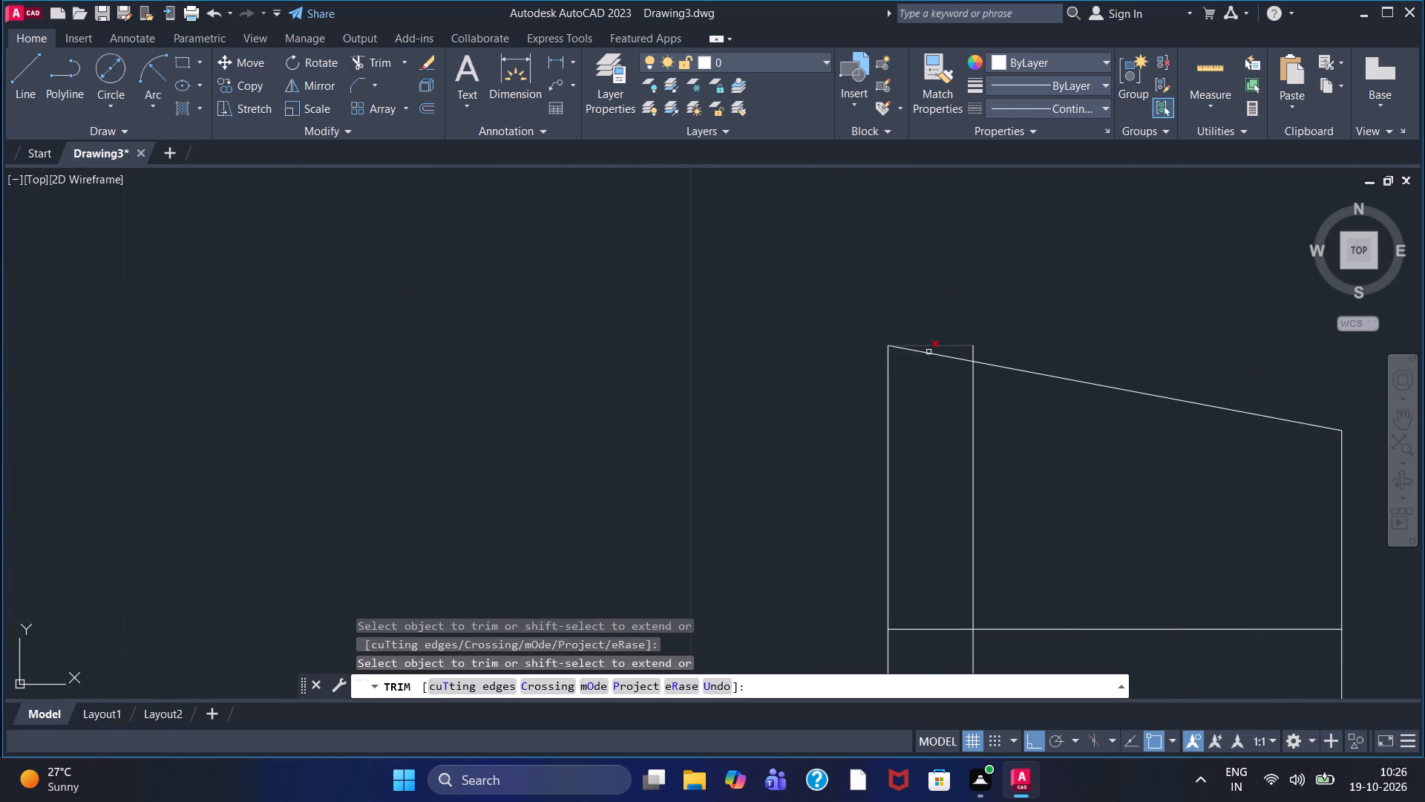
{"action": "left_click", "coordinate": [951, 343]}
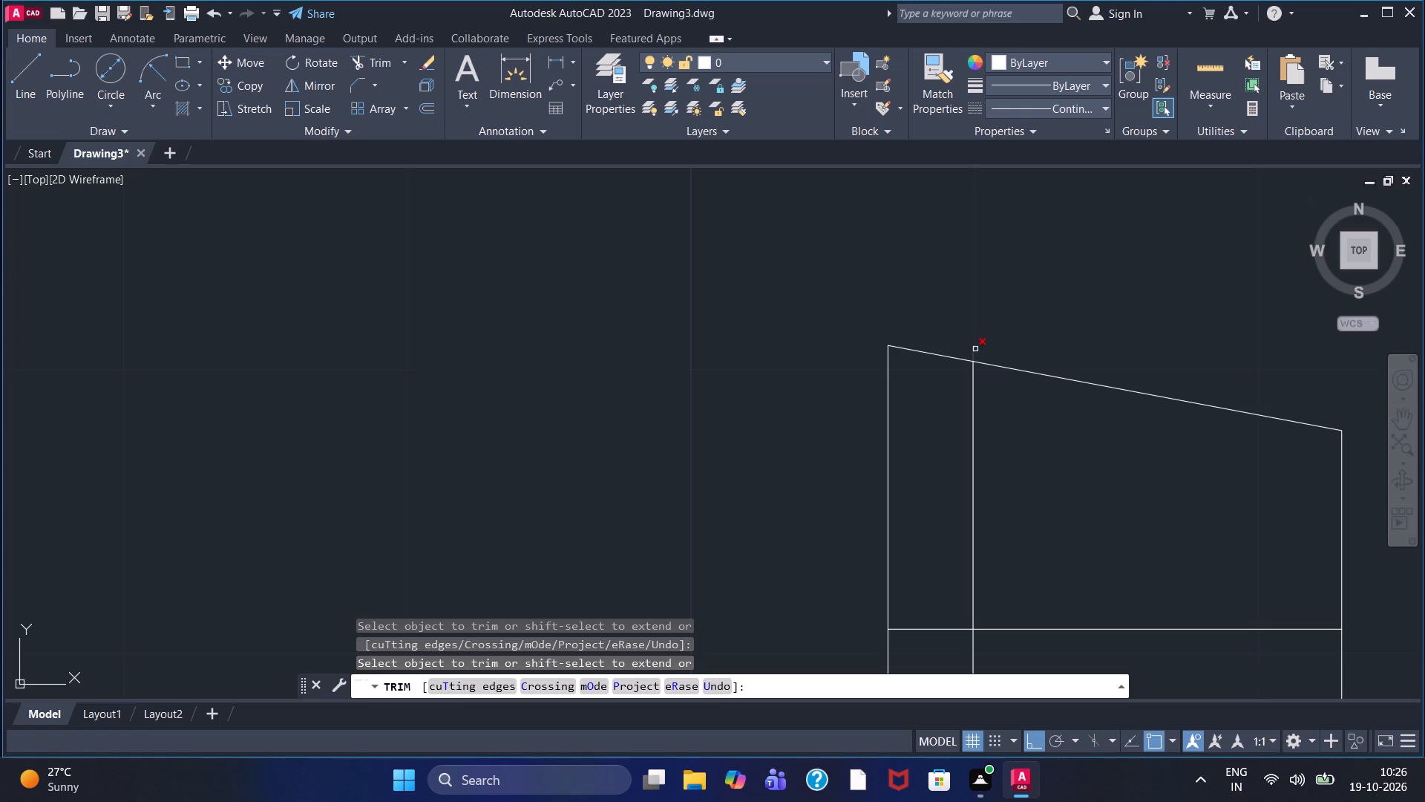
{"action": "left_click", "coordinate": [975, 349]}
Hatch the tapered part's lower half around the recess with diagonal lines at a hatch scale of 0.34.
{"action": "scroll", "coordinate": [928, 417], "scroll_direction": "down", "scroll_amount": 1}
{"action": "scroll", "coordinate": [922, 503], "scroll_direction": "down", "scroll_amount": 1}
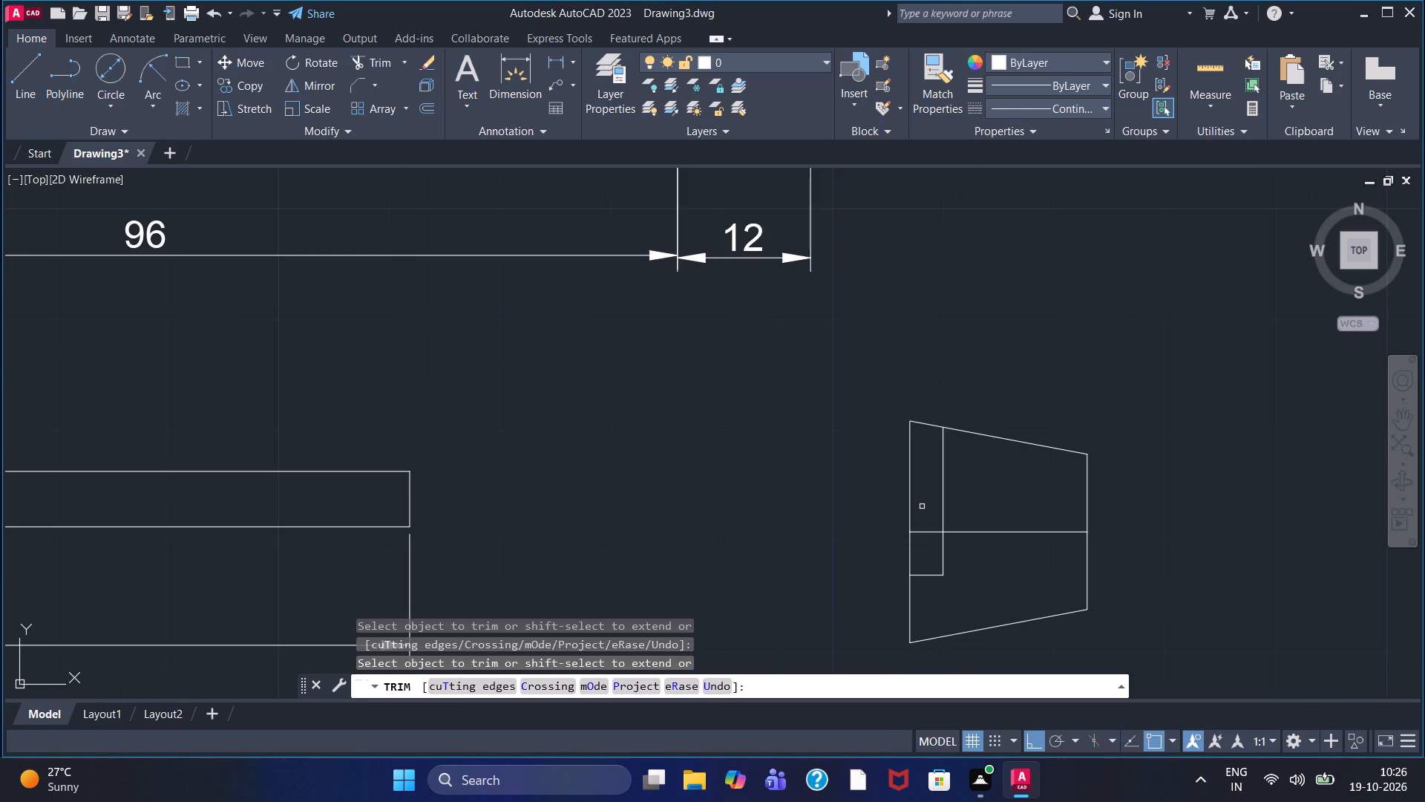
{"action": "middle_click_drag", "start_coordinate": [848, 573], "coordinate": [756, 495]}
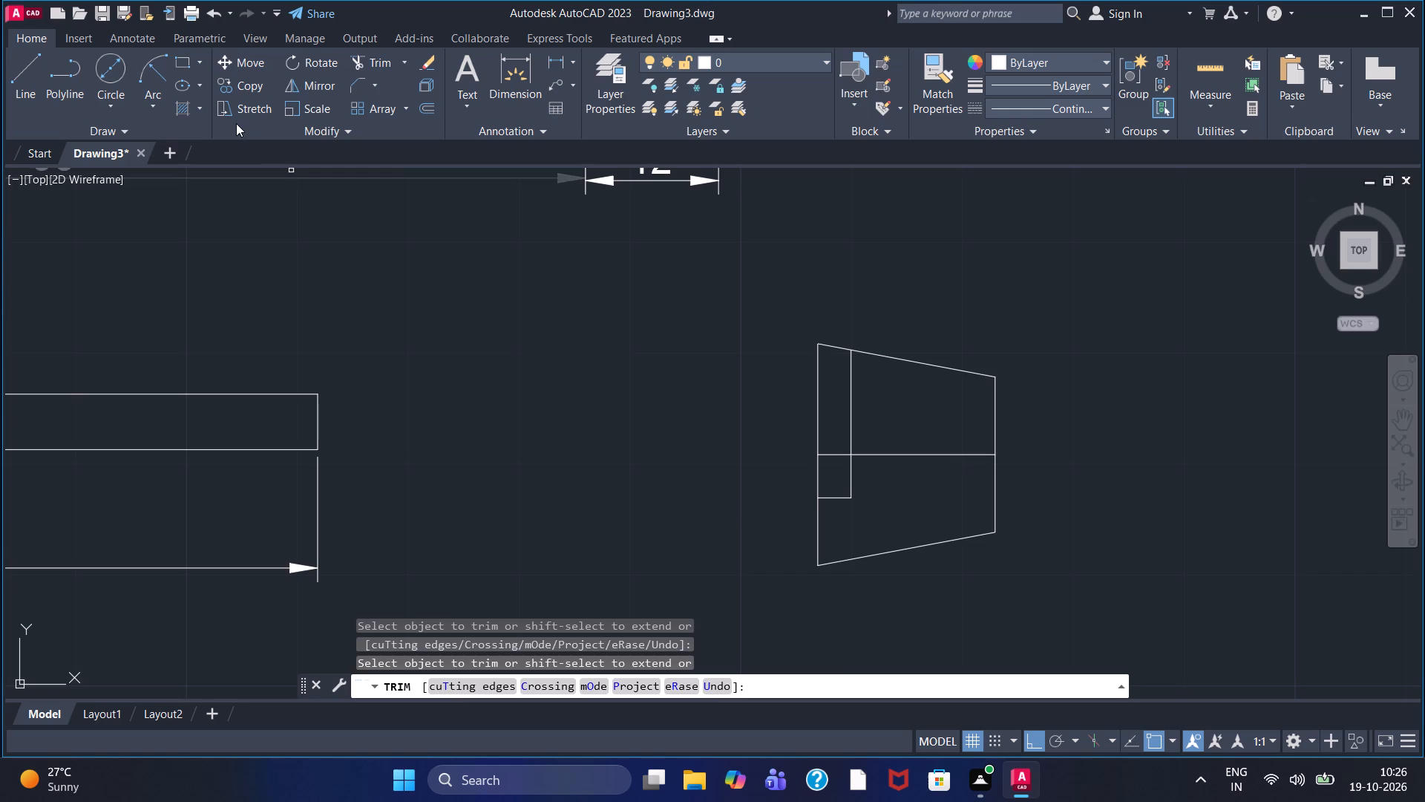
{"action": "left_click", "coordinate": [174, 108]}
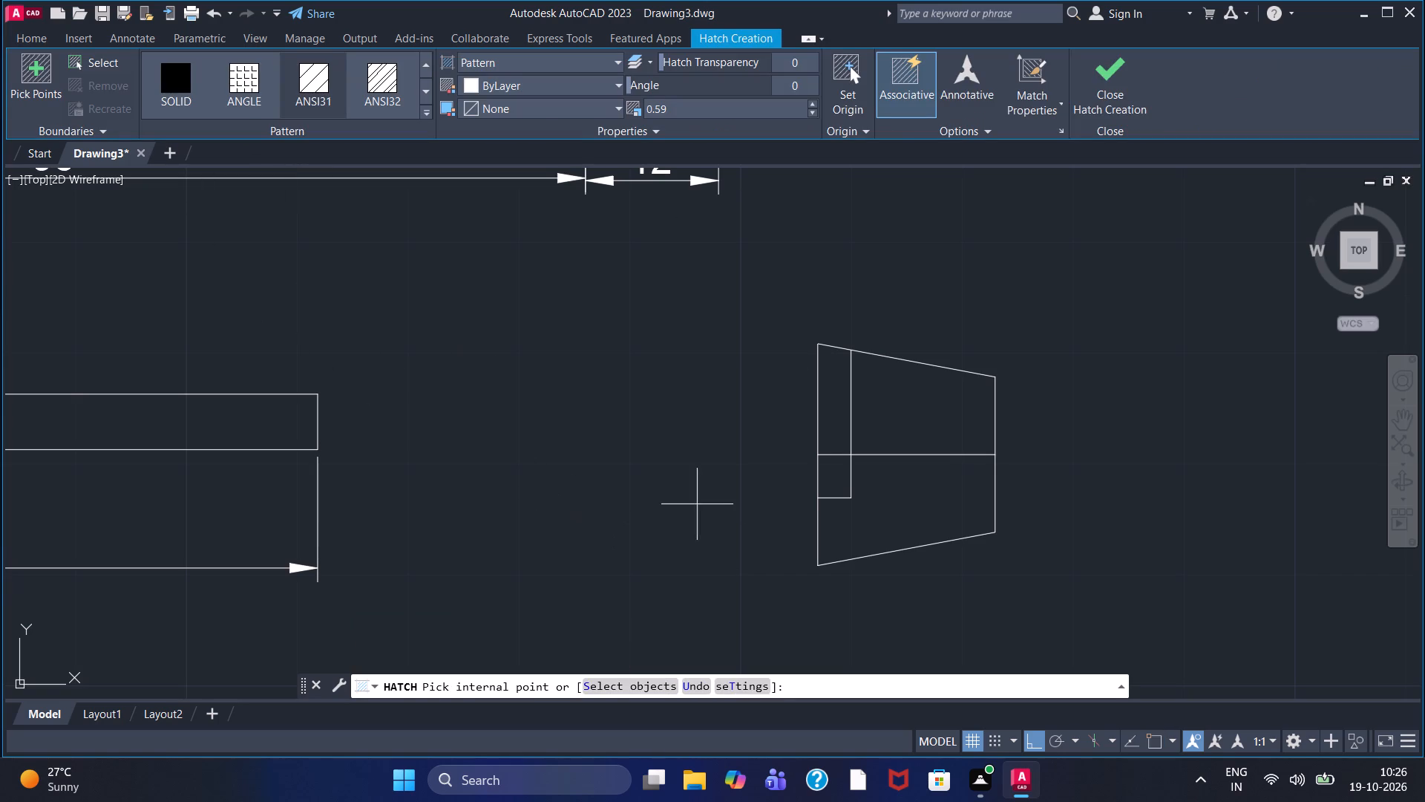
{"action": "left_click", "coordinate": [923, 499]}
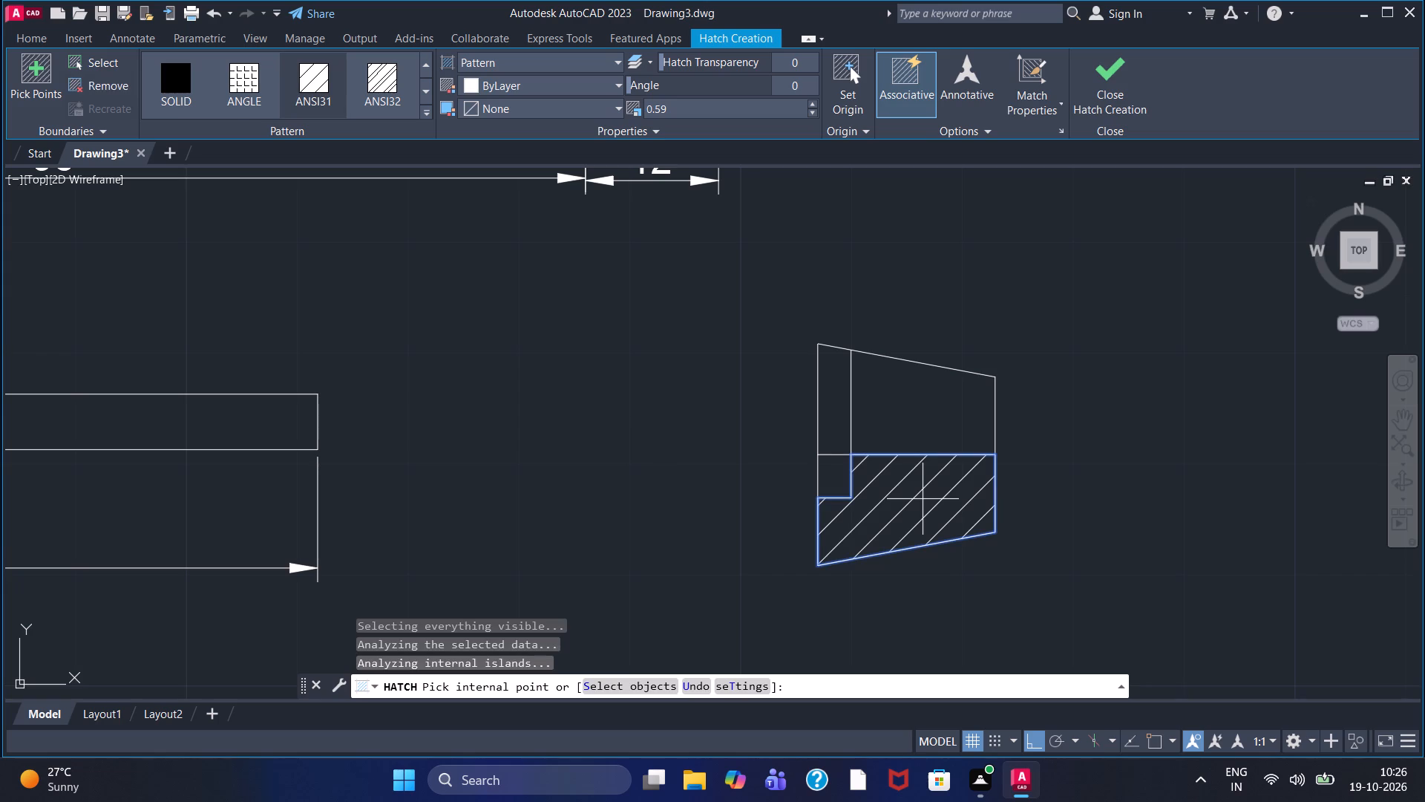
{"action": "left_click", "coordinate": [809, 105]}
{"action": "left_click", "coordinate": [812, 111]}
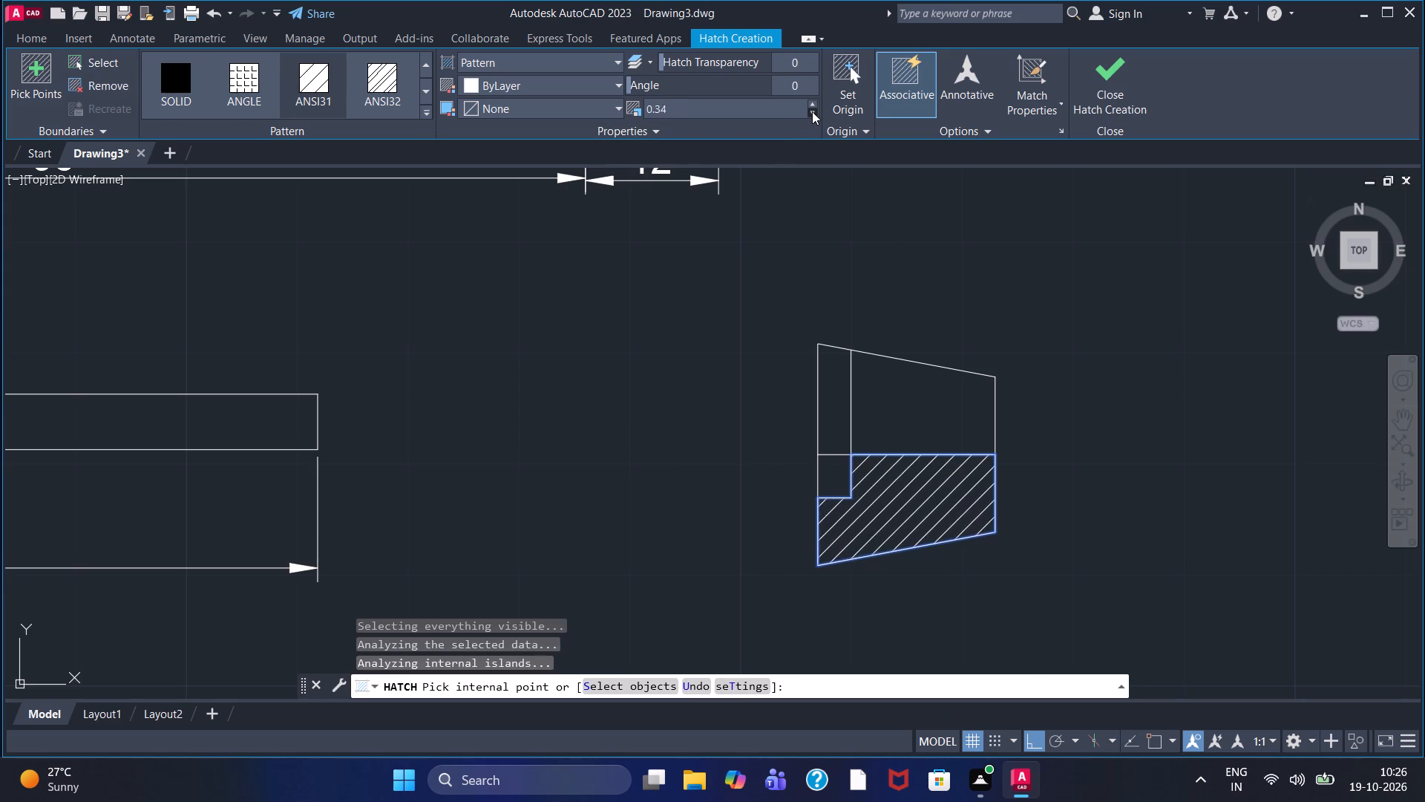
{"action": "left_click", "coordinate": [1098, 81]}
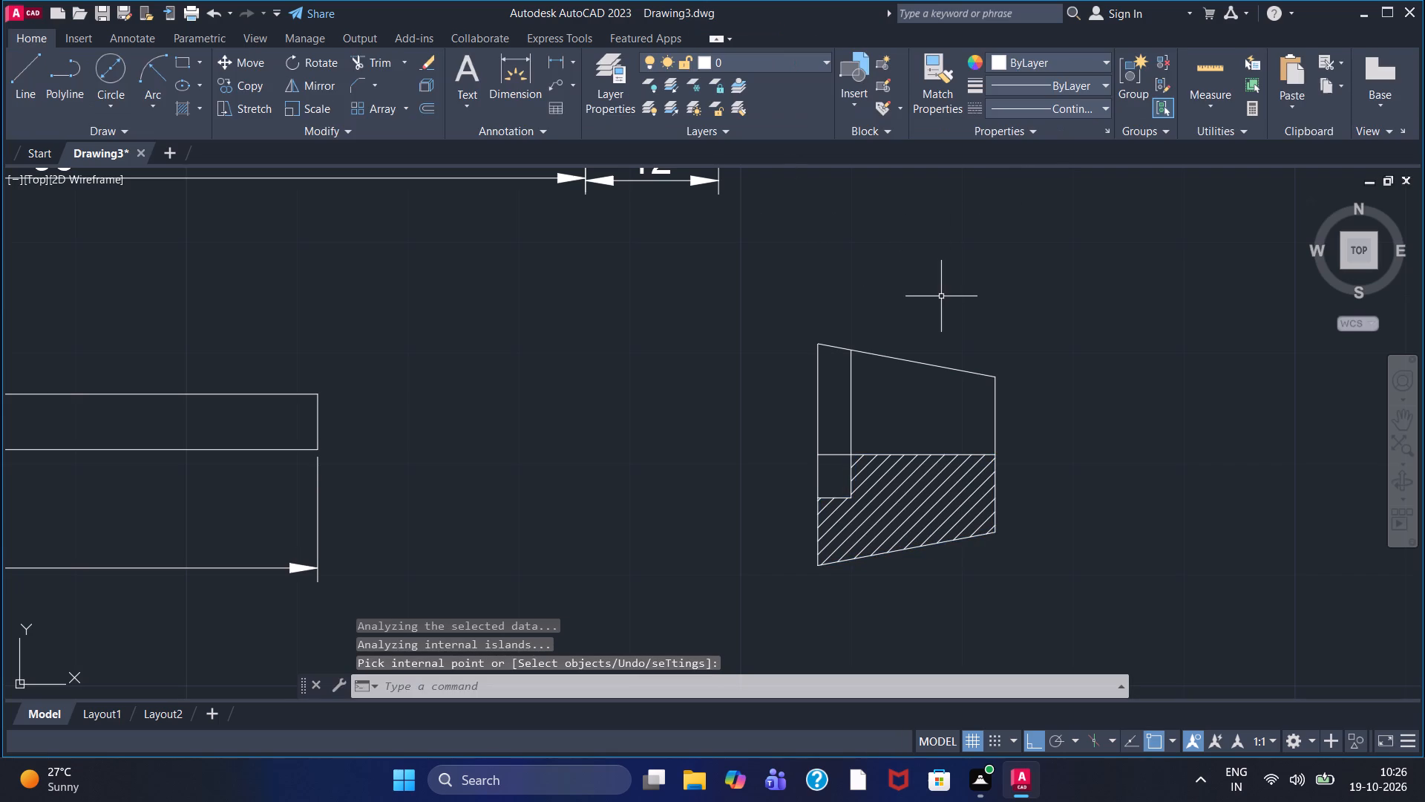
Add linear dimensions for the tapered part's left side height and, above the part, the recess width.
{"action": "scroll", "coordinate": [687, 348], "scroll_direction": "down", "scroll_amount": 1}
{"action": "middle_click_drag", "start_coordinate": [687, 348], "coordinate": [456, 382]}
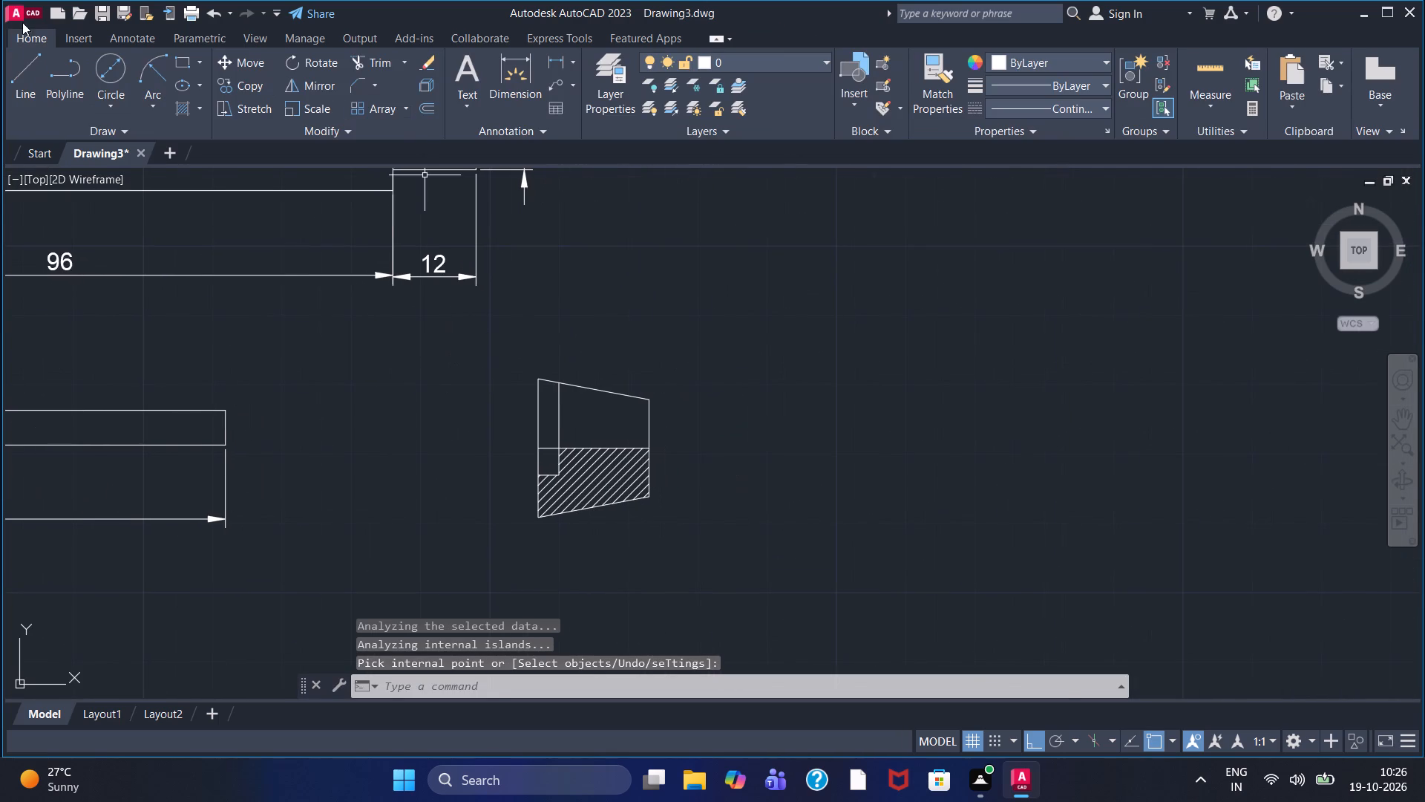
{"action": "left_click", "coordinate": [552, 59]}
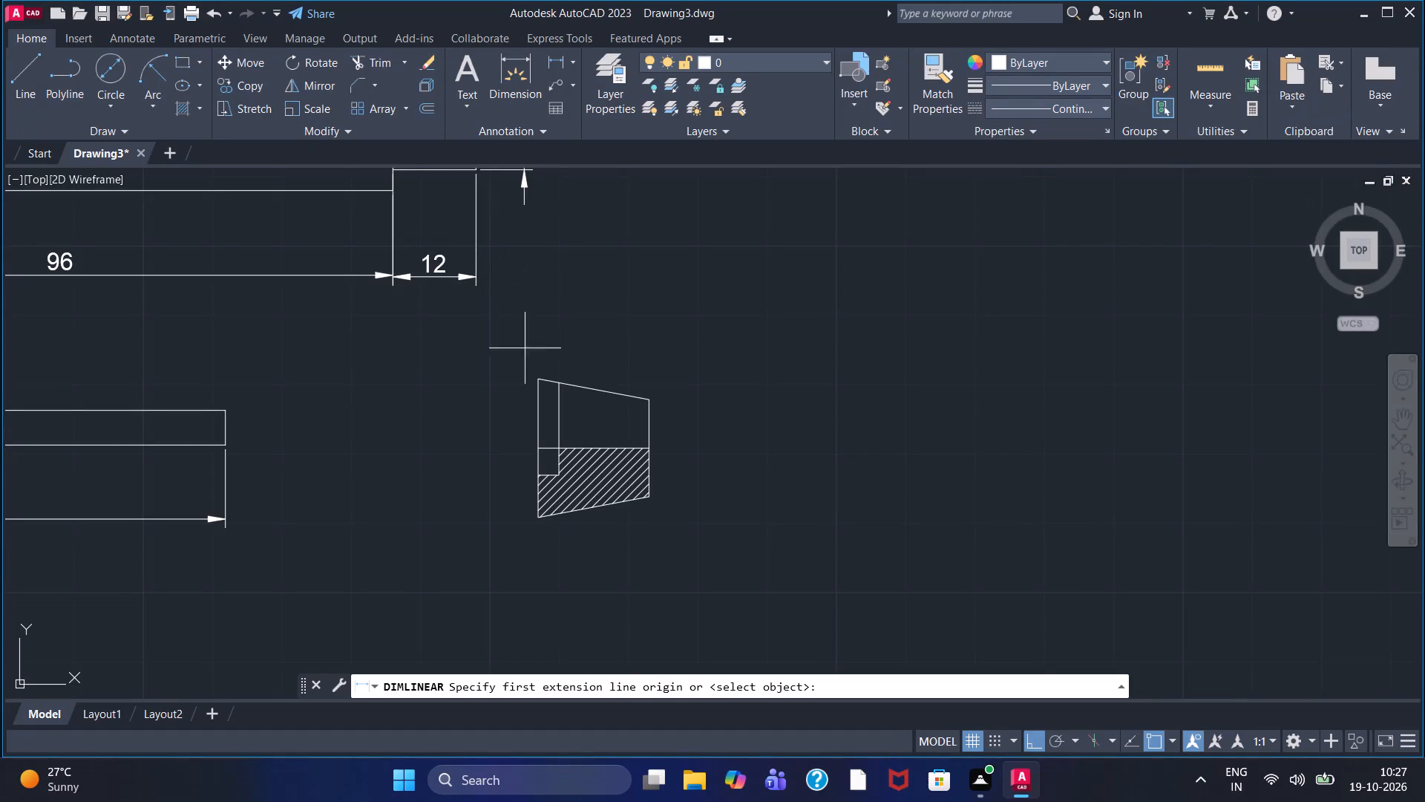
{"action": "left_click", "coordinate": [534, 376]}
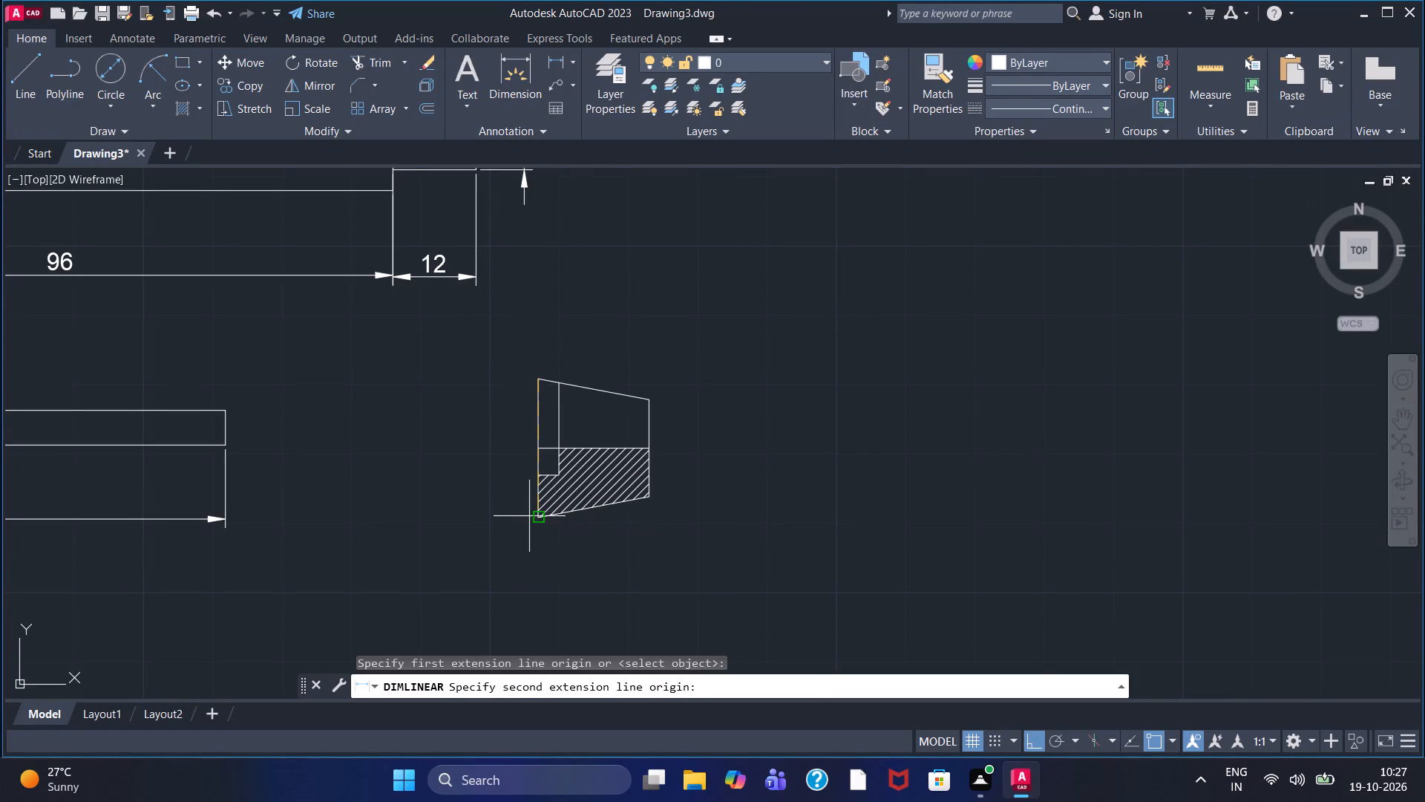
{"action": "left_click", "coordinate": [542, 517]}
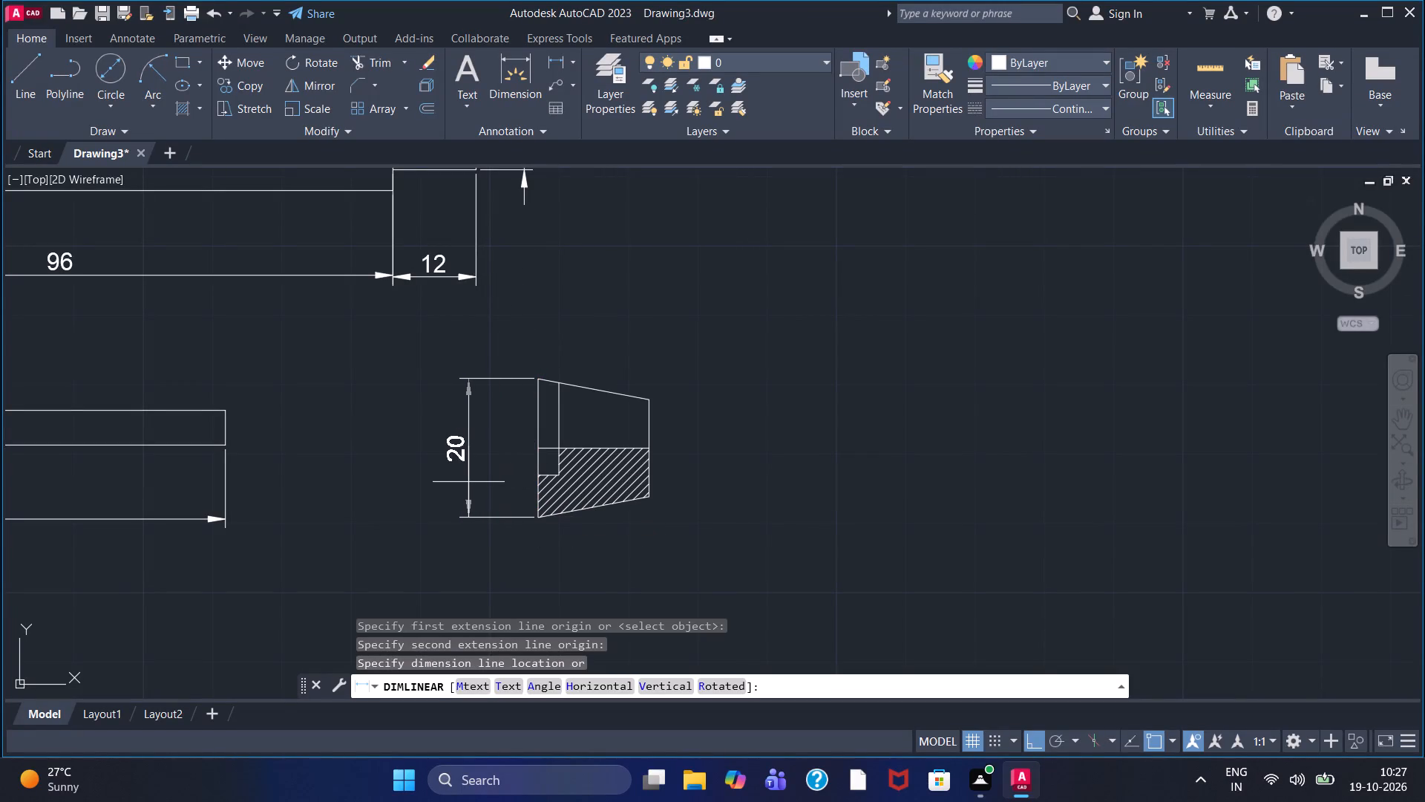
{"action": "left_click", "coordinate": [468, 481]}
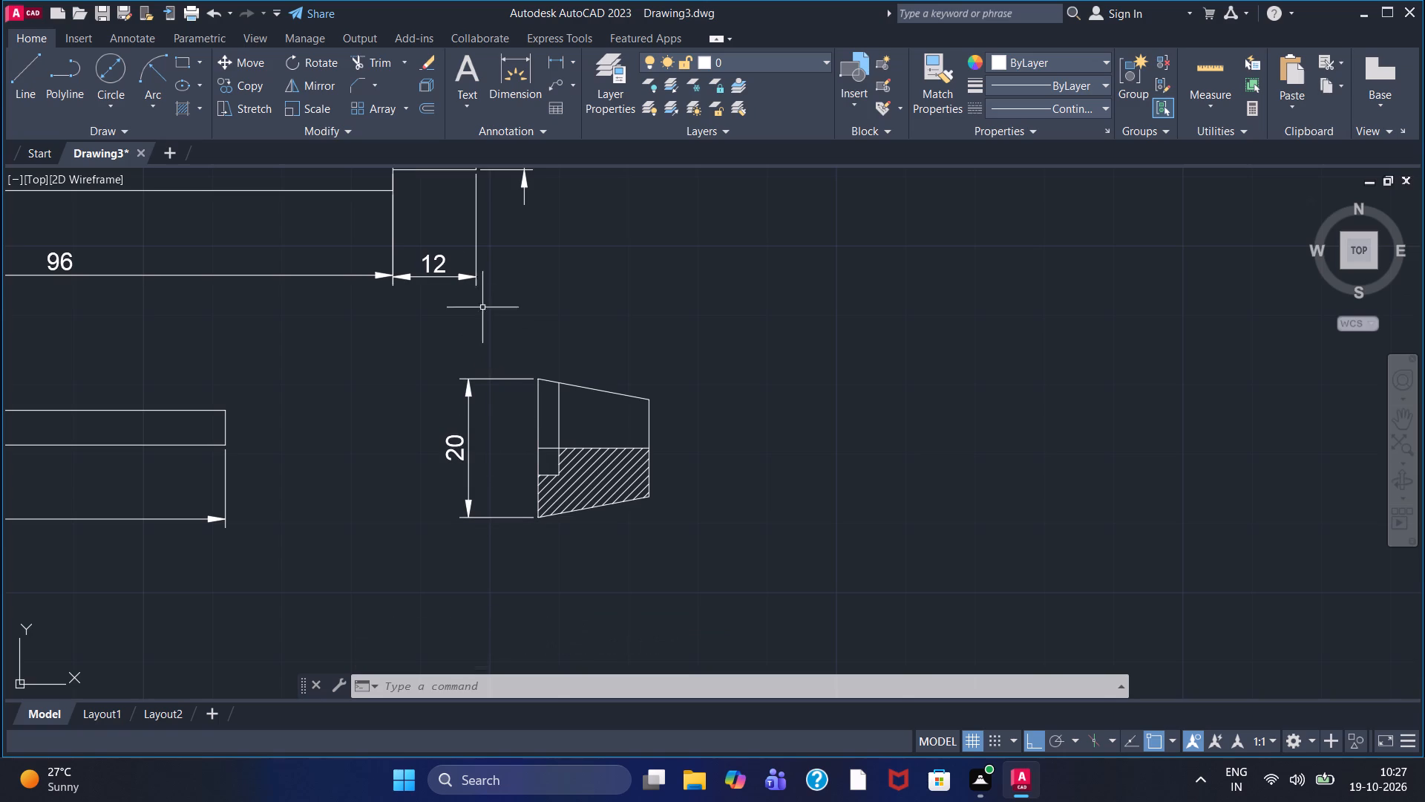
{"action": "left_click", "coordinate": [547, 69]}
{"action": "left_click", "coordinate": [540, 378]}
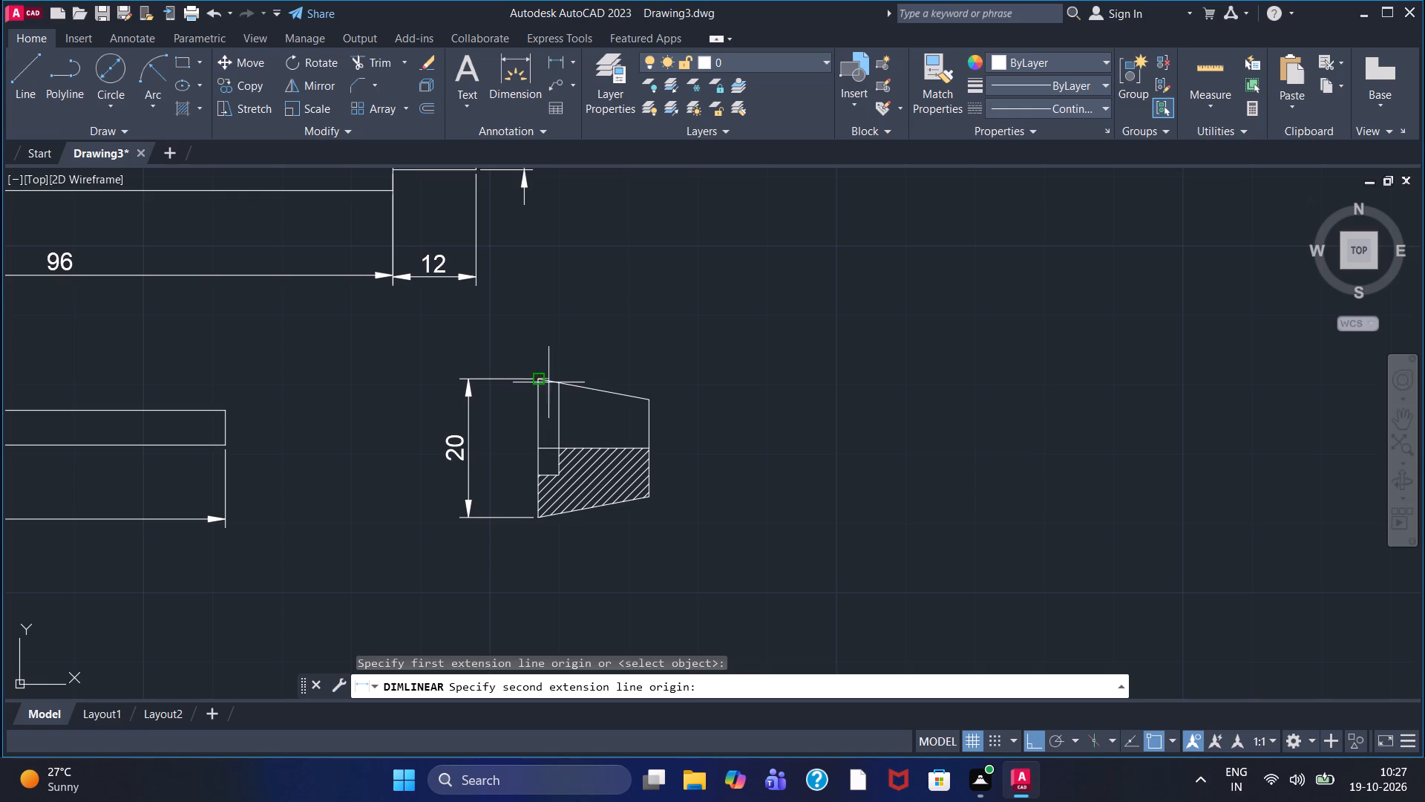
{"action": "left_click", "coordinate": [557, 385]}
{"action": "left_click", "coordinate": [556, 350]}
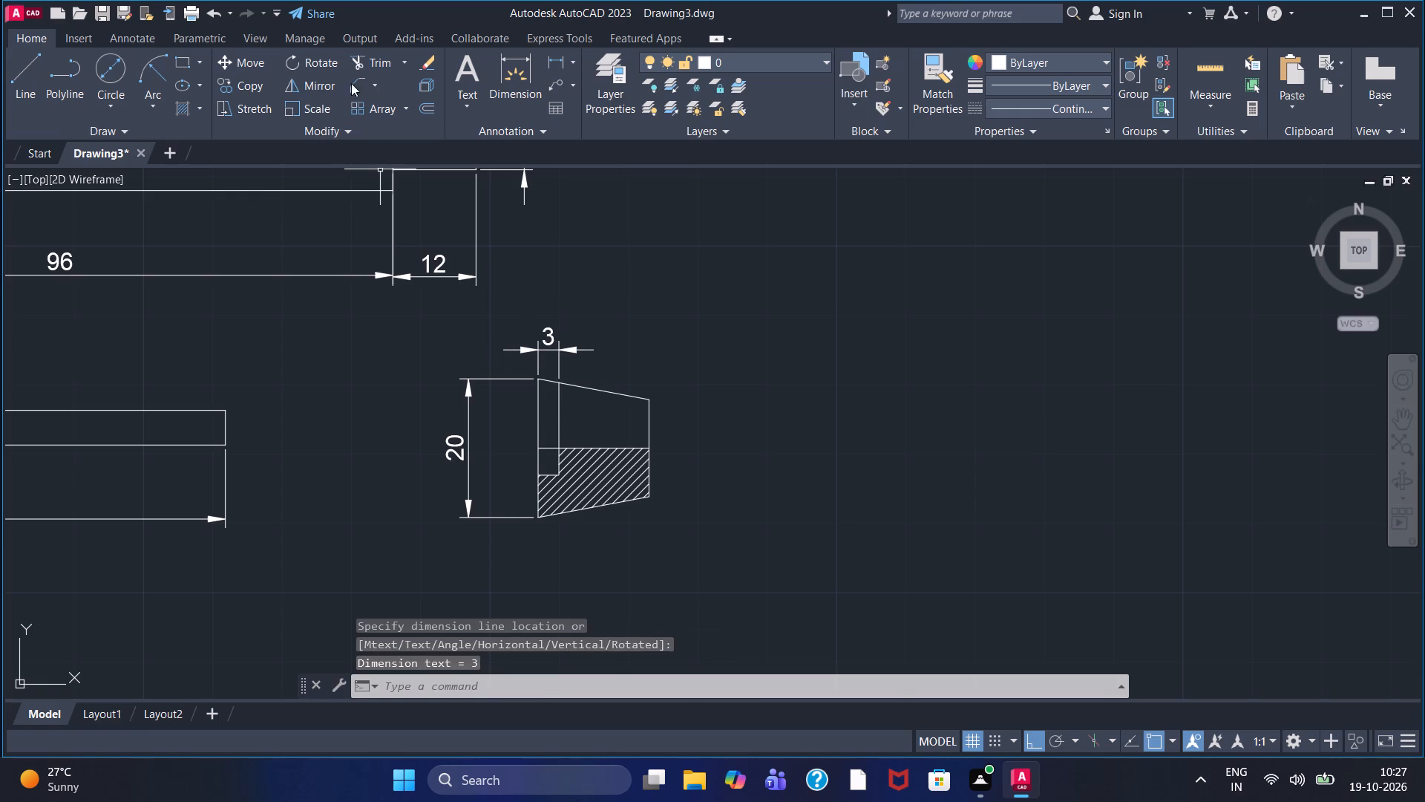
Add linear dimensions for the tapered part's right side height and its overall width, placed above the recess width dimension.
{"action": "left_click", "coordinate": [561, 61]}
{"action": "left_click", "coordinate": [647, 397]}
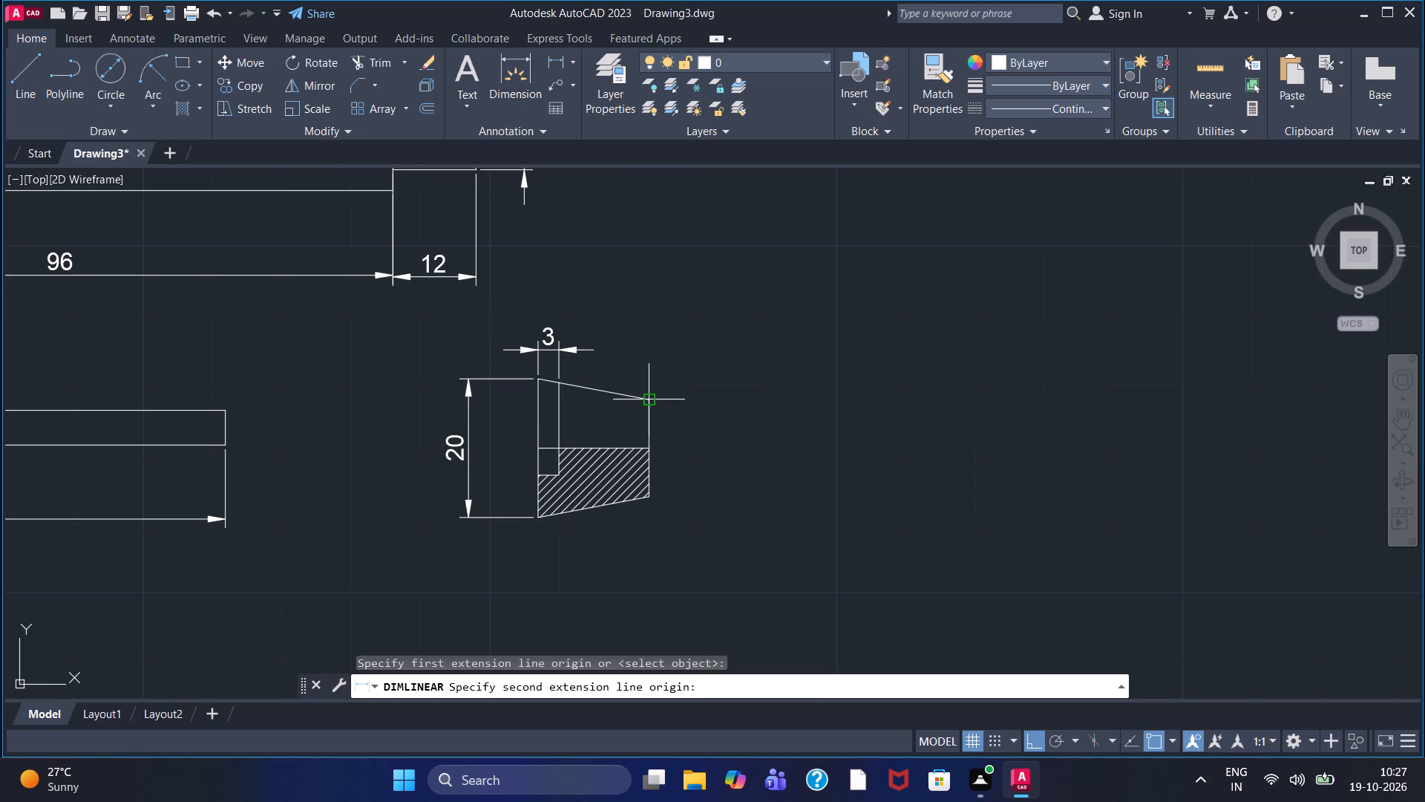
{"action": "left_click", "coordinate": [646, 491]}
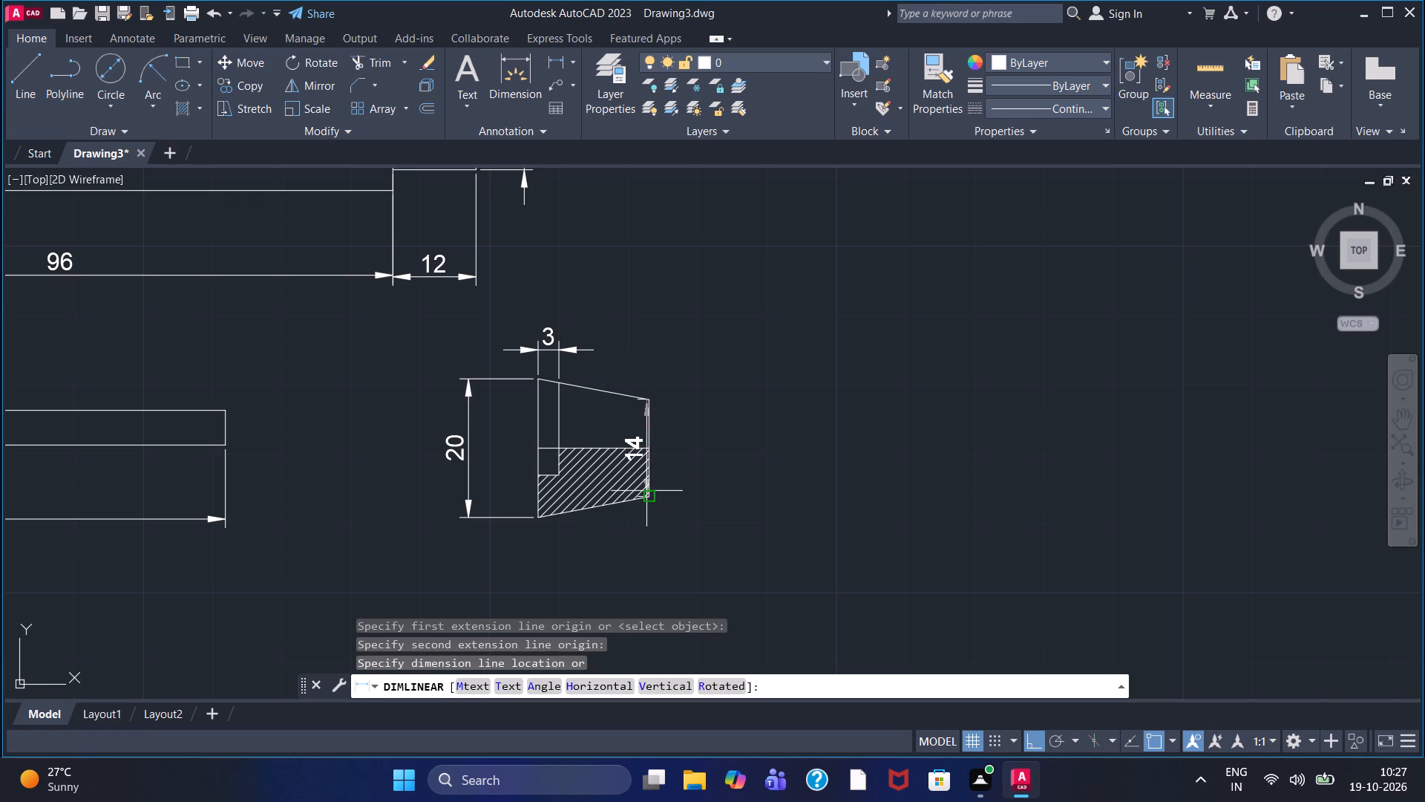
{"action": "left_click", "coordinate": [715, 466]}
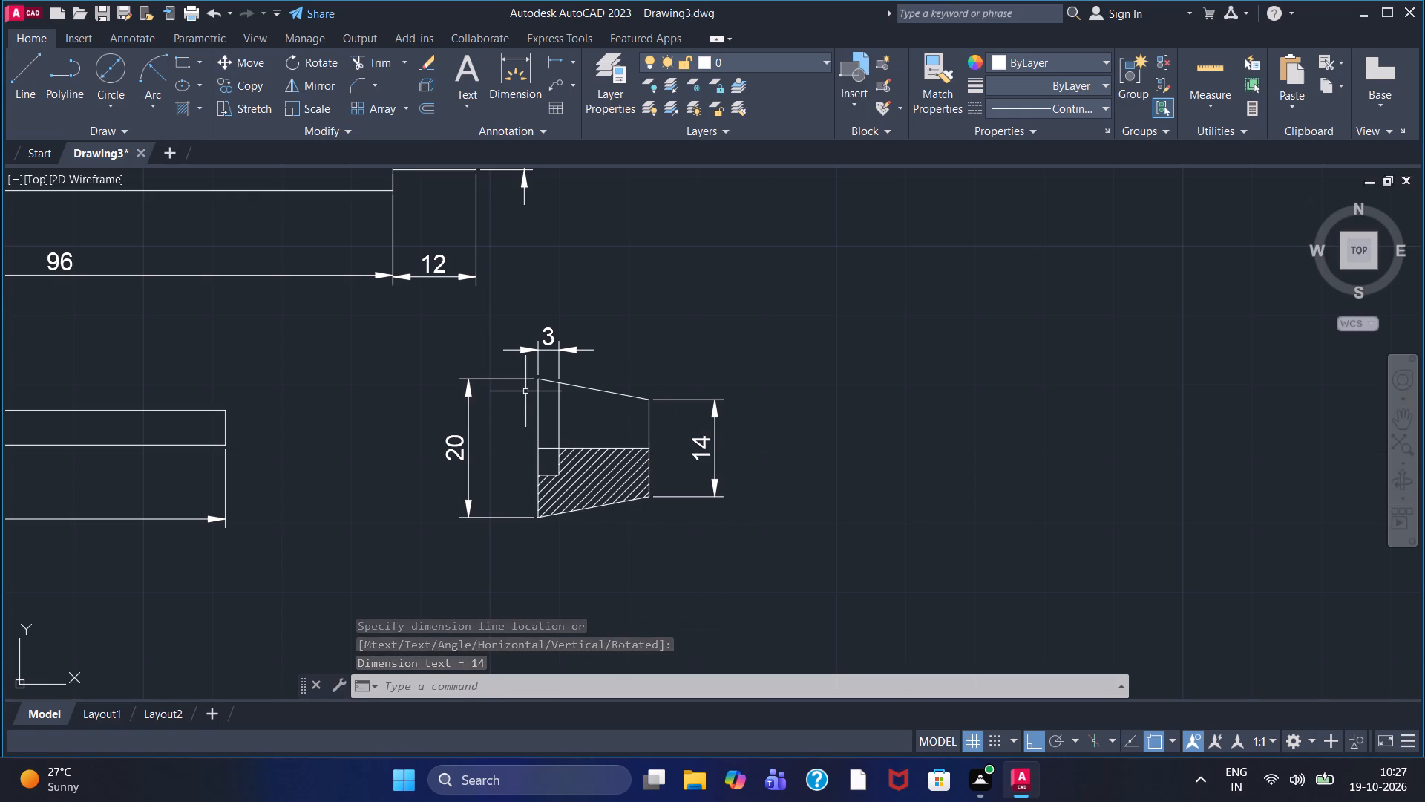
{"action": "left_click", "coordinate": [554, 62]}
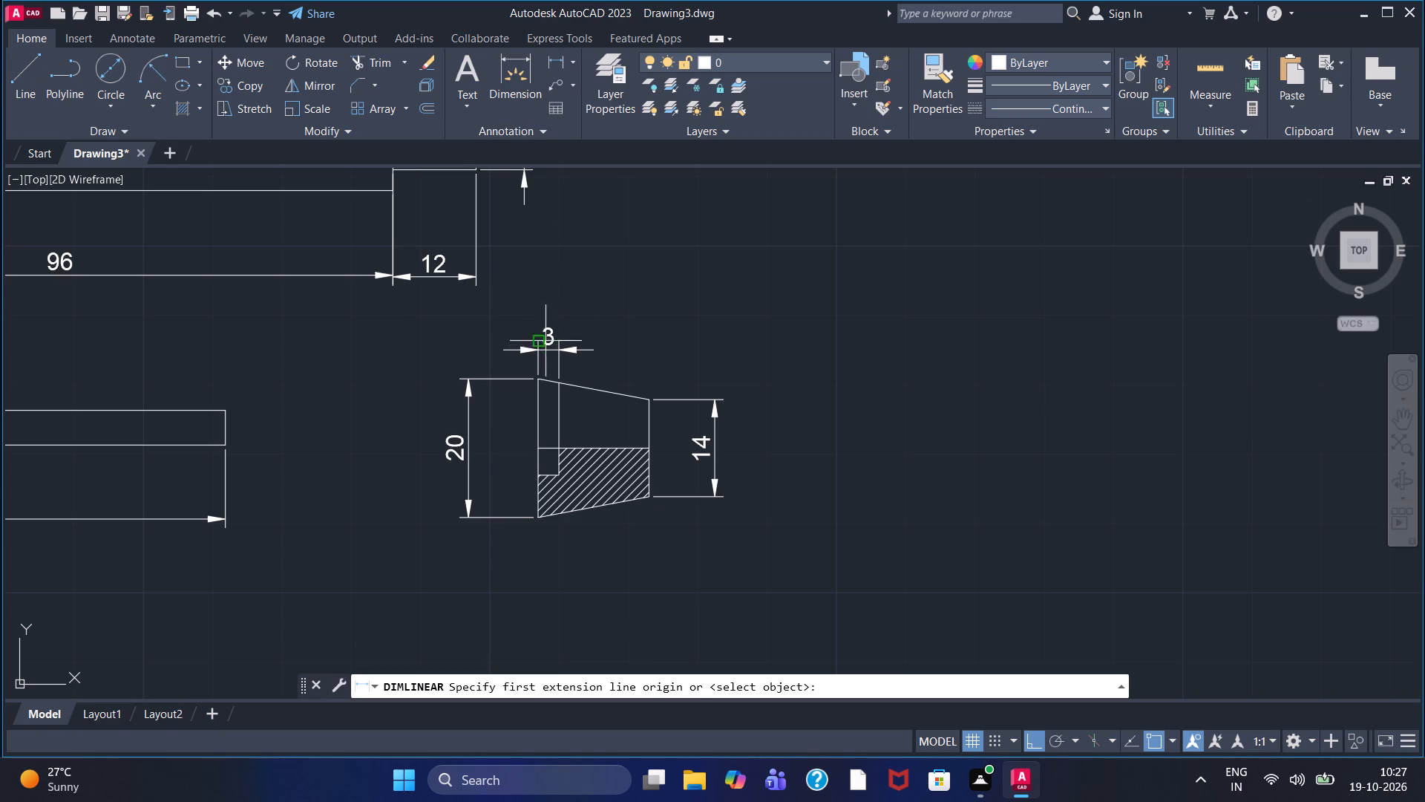
{"action": "left_click", "coordinate": [538, 376]}
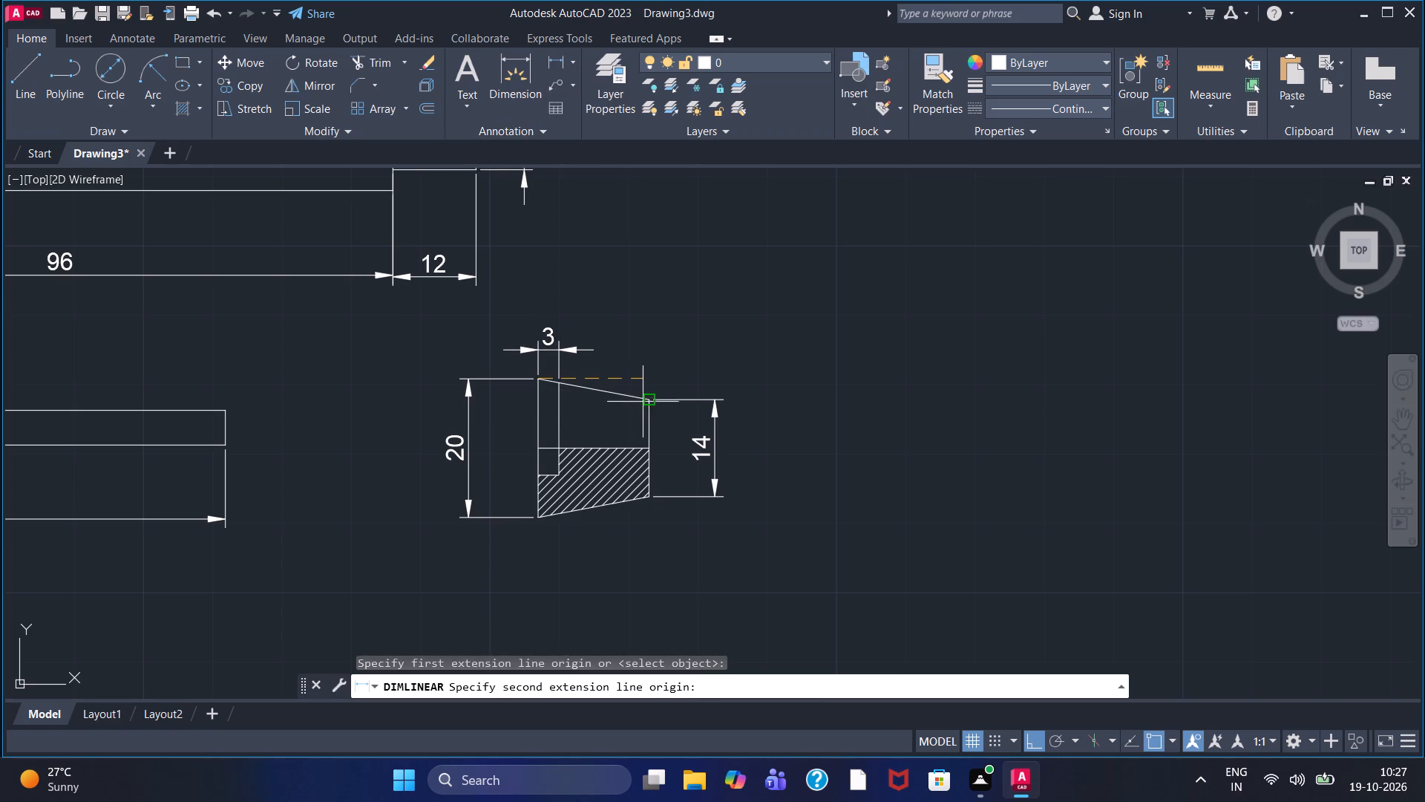
{"action": "left_click", "coordinate": [652, 405]}
{"action": "left_click", "coordinate": [636, 301]}
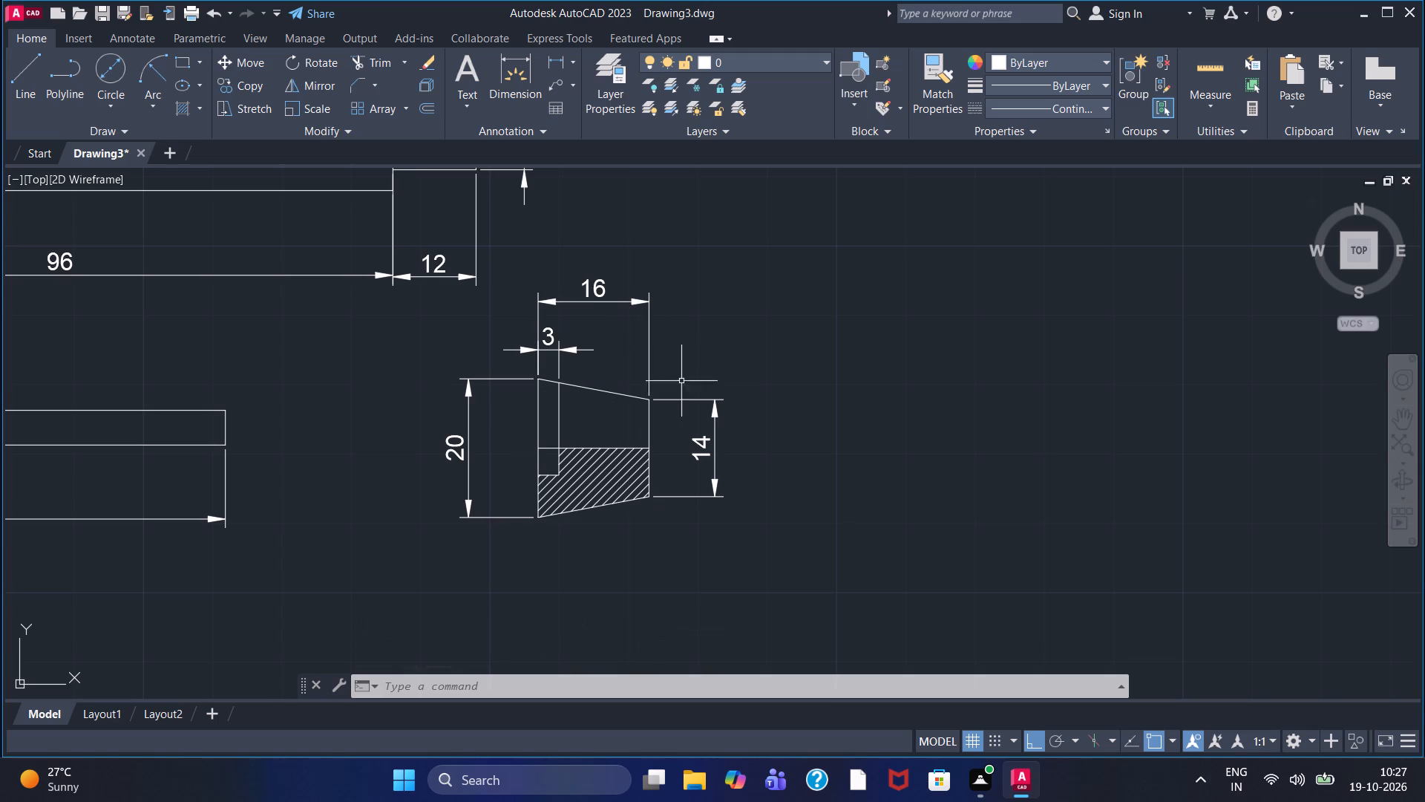
Draw a closed upright rectangle 20 wide and 98 high with lines, in the empty area to the right of the U-shaped profile.
{"action": "scroll", "coordinate": [798, 299], "scroll_direction": "down", "scroll_amount": 3}
{"action": "middle_click_drag", "start_coordinate": [817, 270], "coordinate": [521, 396]}
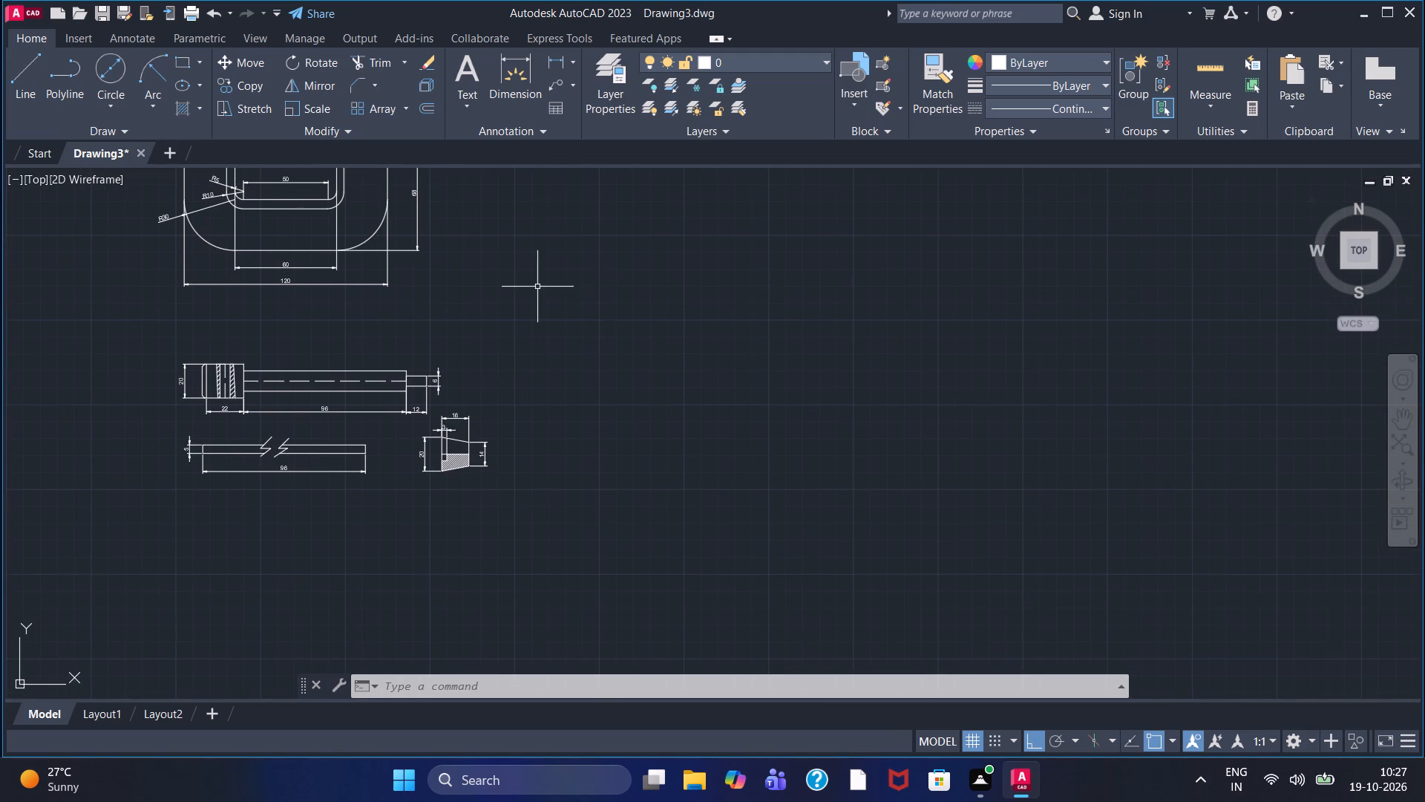
{"action": "middle_click_drag", "start_coordinate": [537, 287], "coordinate": [529, 453]}
{"action": "middle_click_drag", "start_coordinate": [528, 278], "coordinate": [525, 299]}
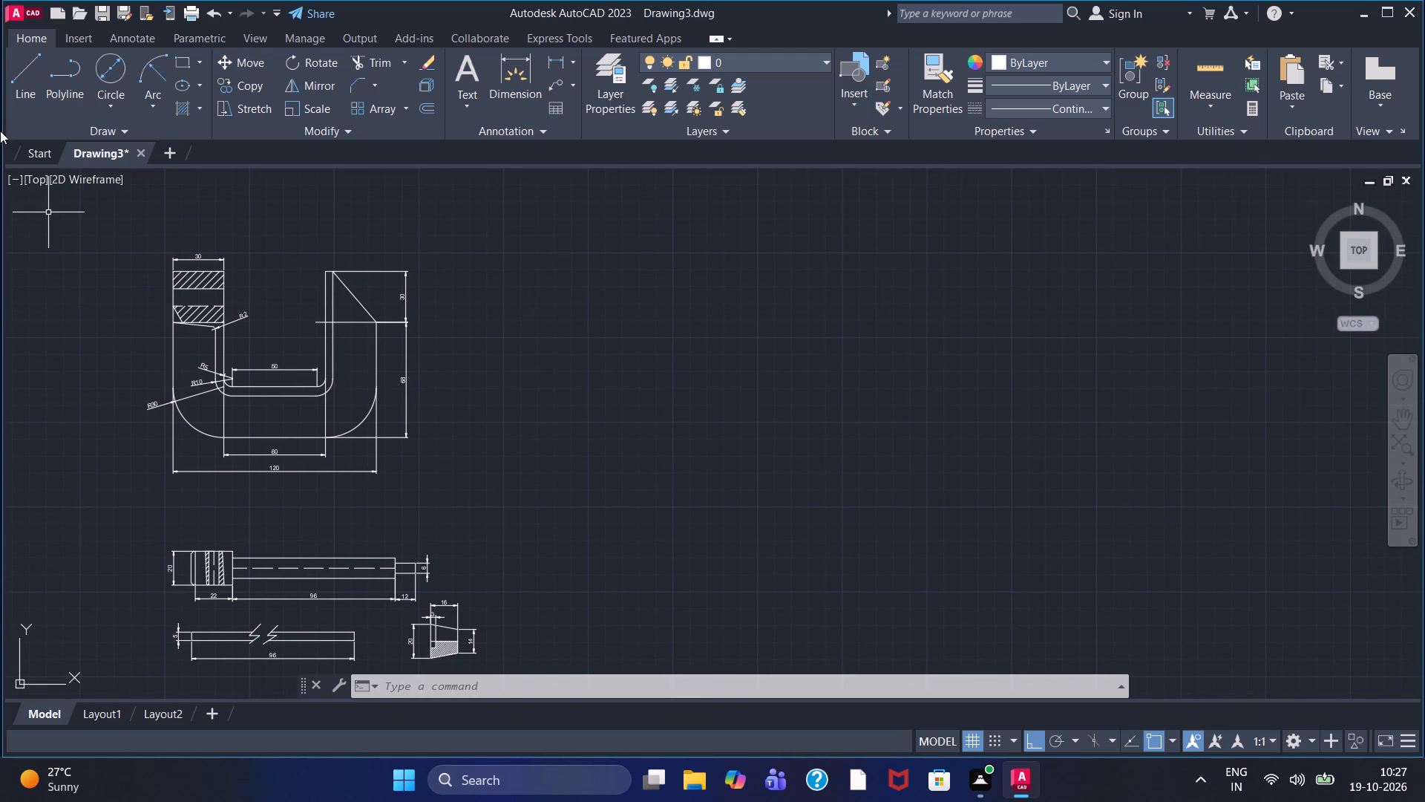
{"action": "left_click", "coordinate": [19, 69]}
{"action": "left_click", "coordinate": [514, 269]}
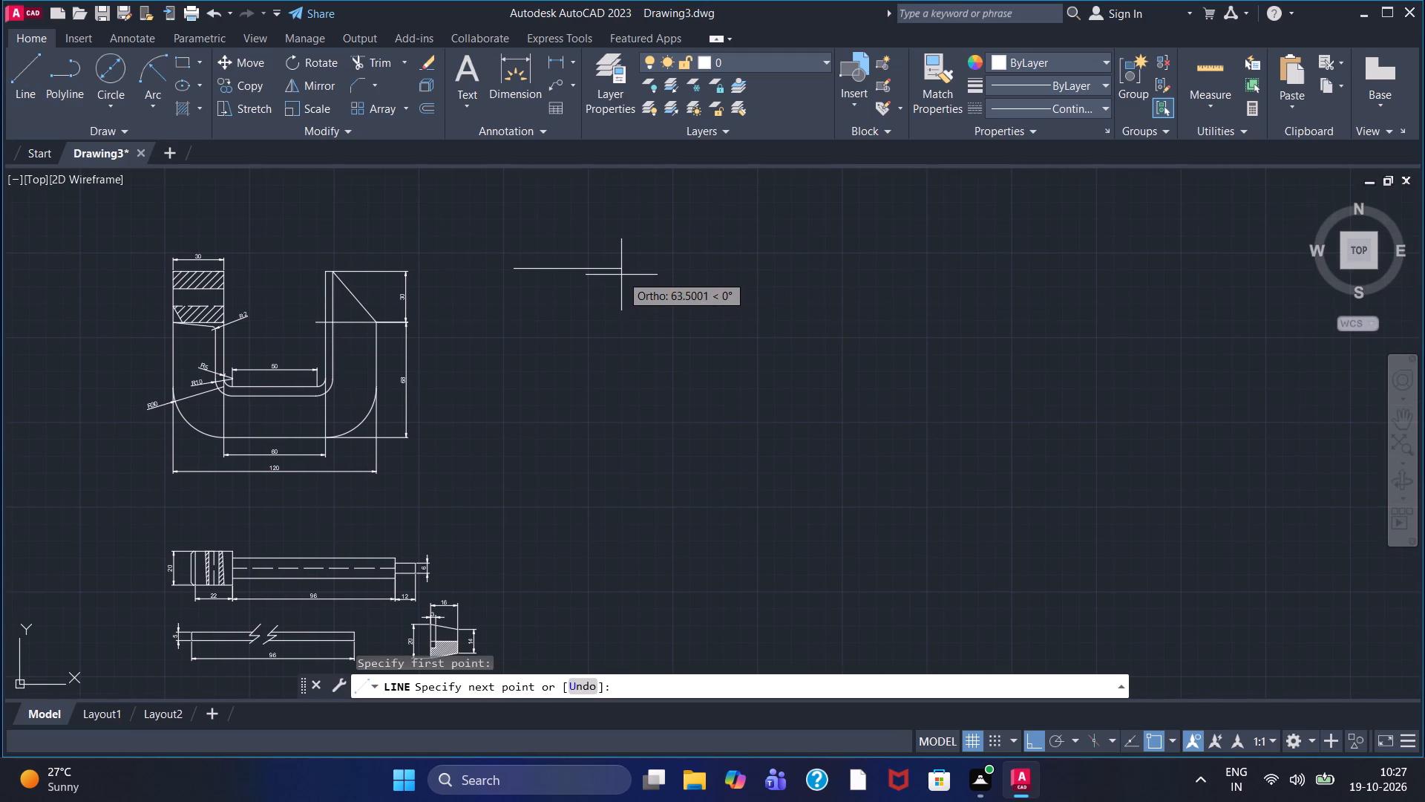
{"action": "scroll", "coordinate": [596, 283], "scroll_direction": "up", "scroll_amount": 2}
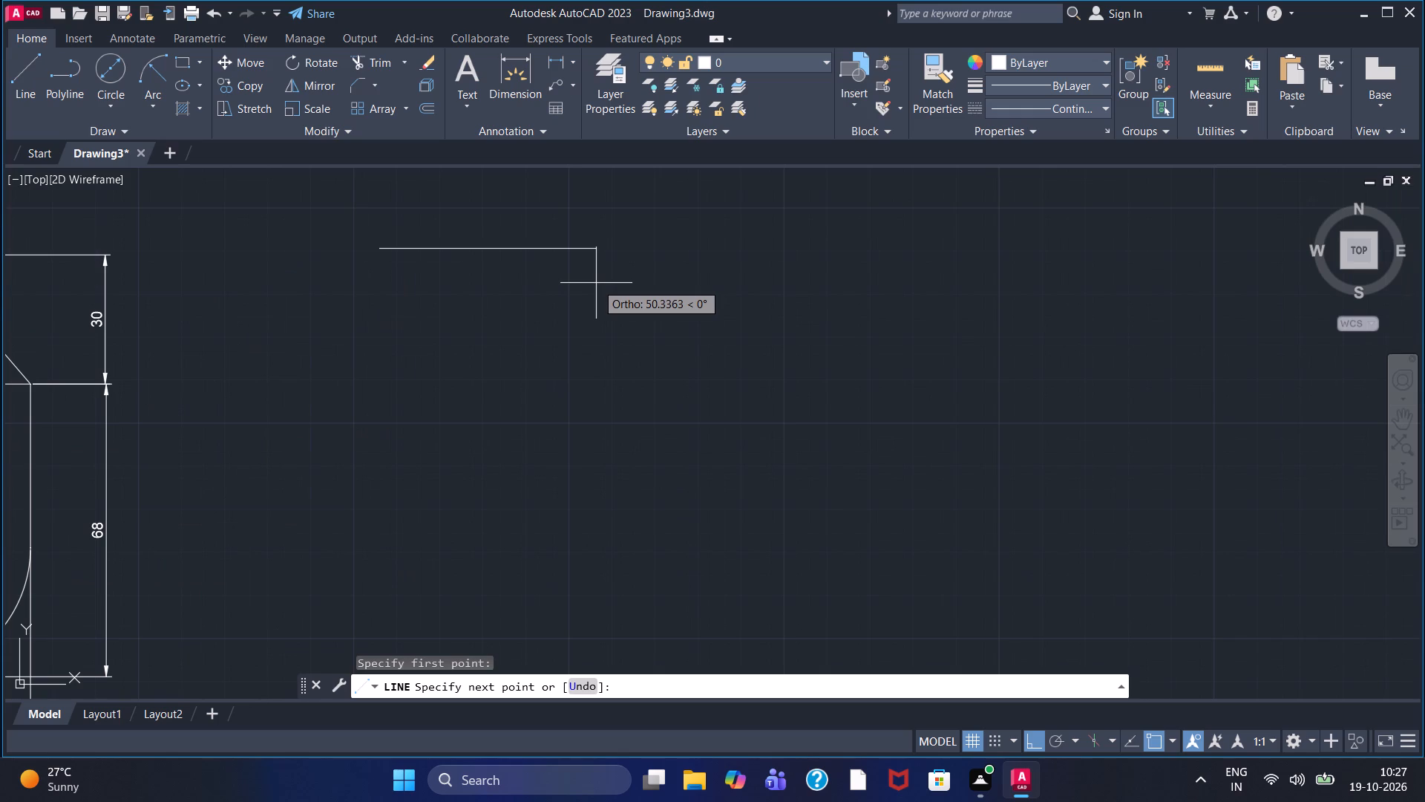
{"action": "type", "text": "20"}
{"action": "key", "text": "Return"}
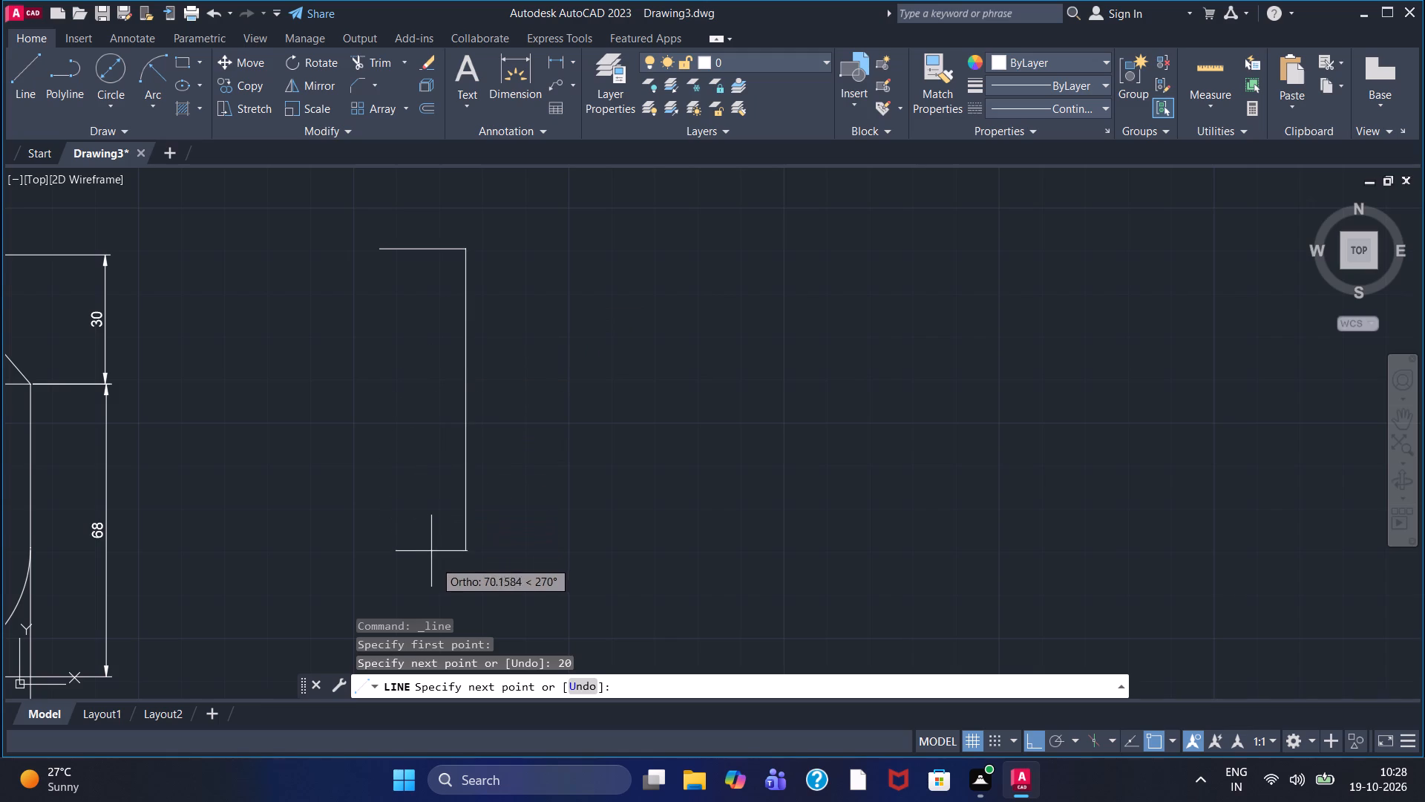
{"action": "middle_click_drag", "start_coordinate": [449, 556], "coordinate": [476, 503]}
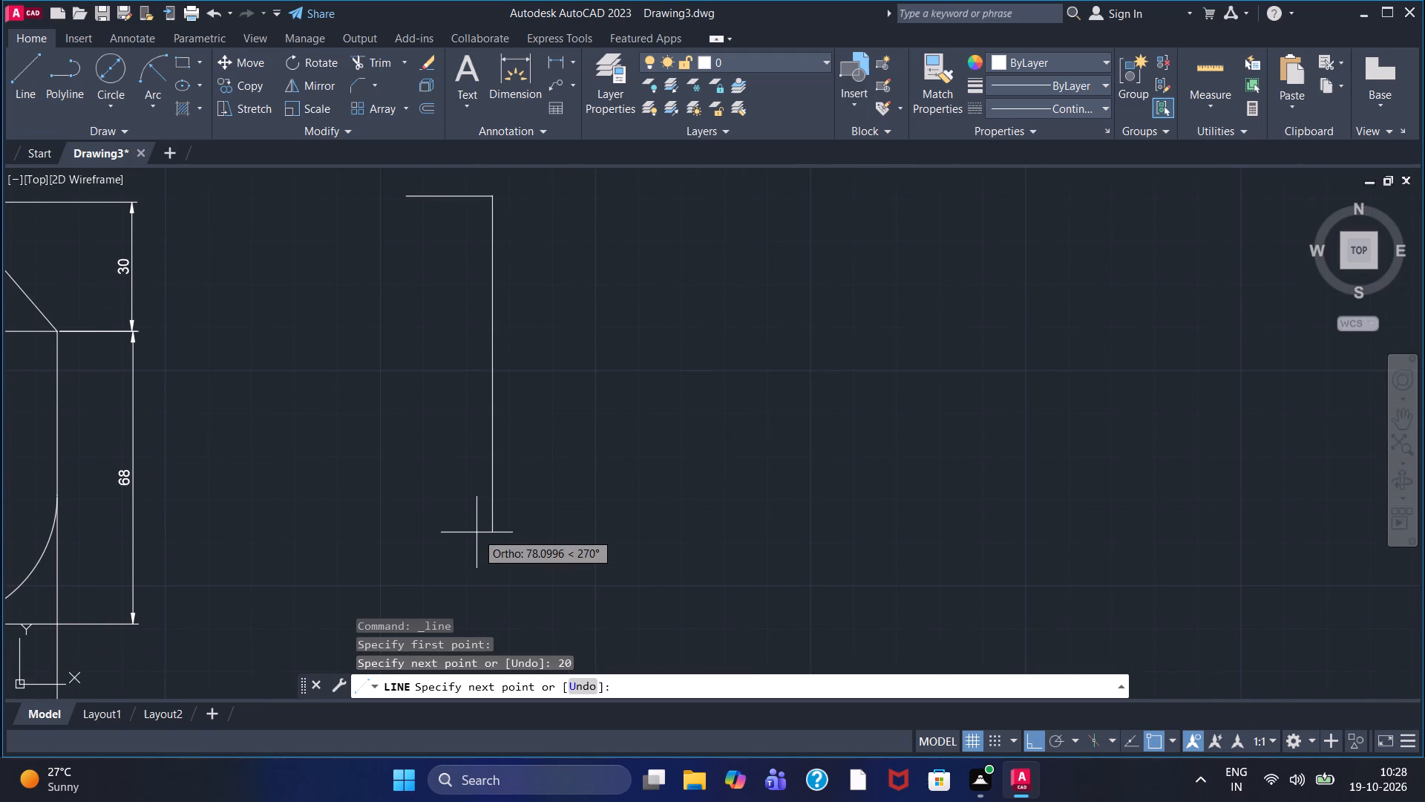
{"action": "key", "text": "9"}
{"action": "key", "text": "8"}
{"action": "key", "text": "Return"}
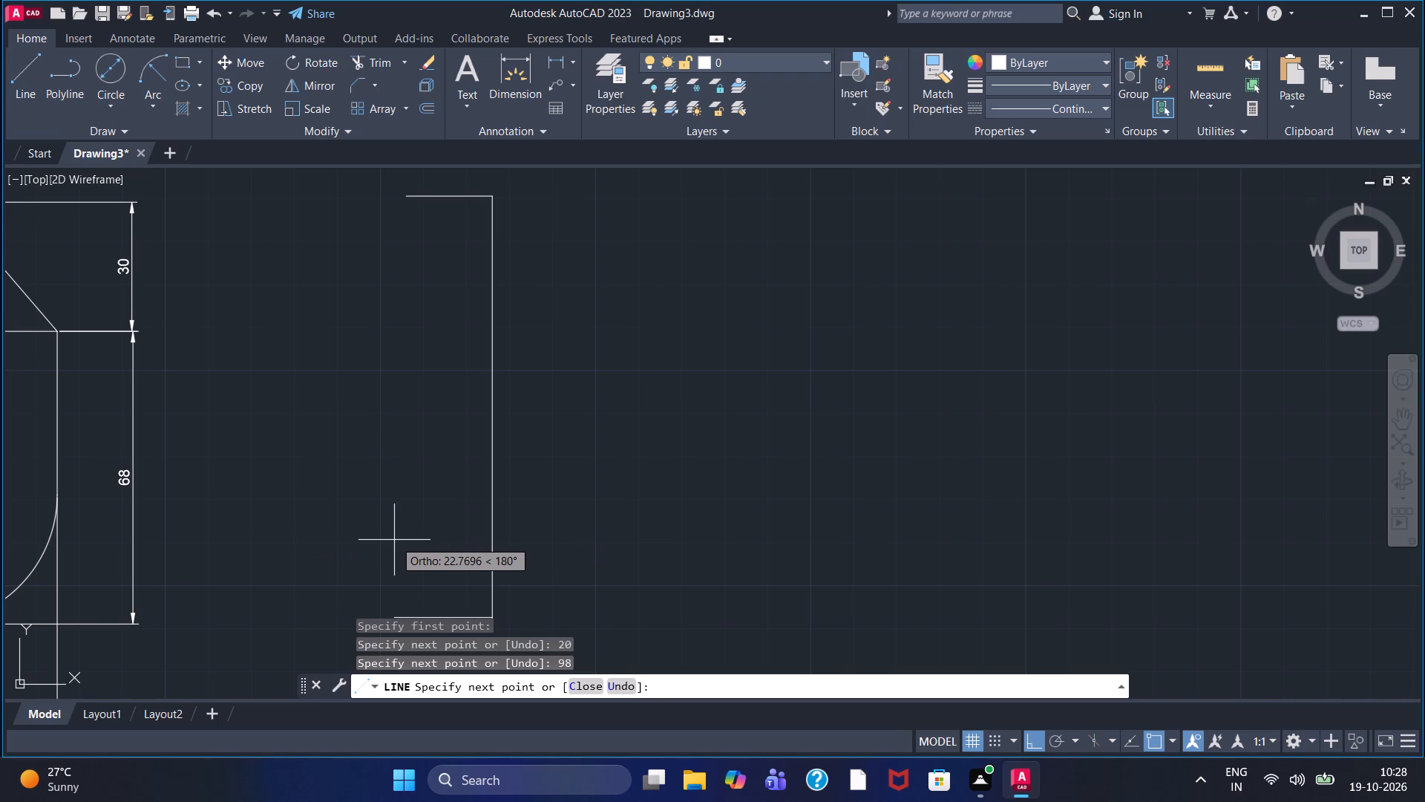
{"action": "type", "text": "20"}
{"action": "key", "text": "Return"}
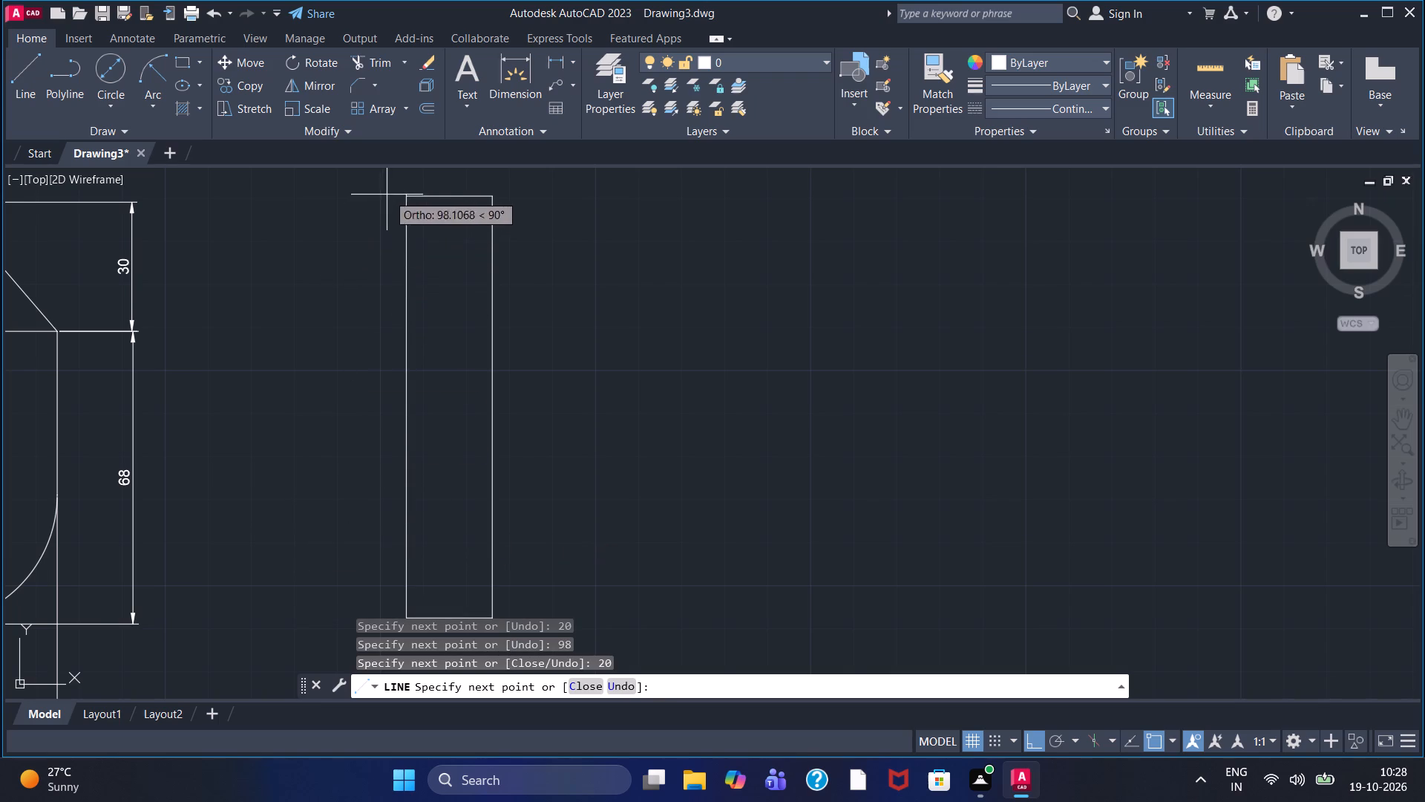
{"action": "left_click", "coordinate": [406, 198]}
{"action": "right_click", "coordinate": [406, 198]}
{"action": "left_click", "coordinate": [436, 209]}
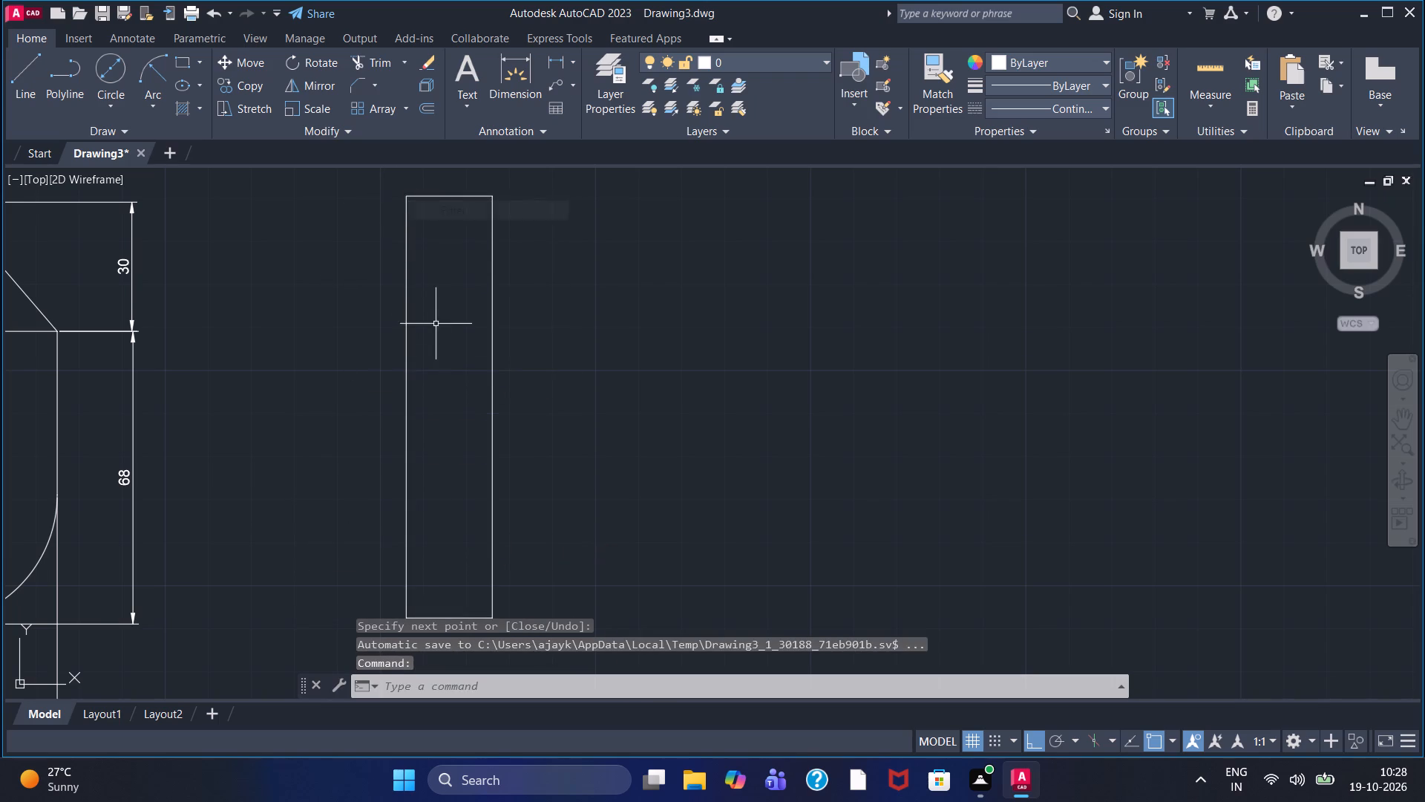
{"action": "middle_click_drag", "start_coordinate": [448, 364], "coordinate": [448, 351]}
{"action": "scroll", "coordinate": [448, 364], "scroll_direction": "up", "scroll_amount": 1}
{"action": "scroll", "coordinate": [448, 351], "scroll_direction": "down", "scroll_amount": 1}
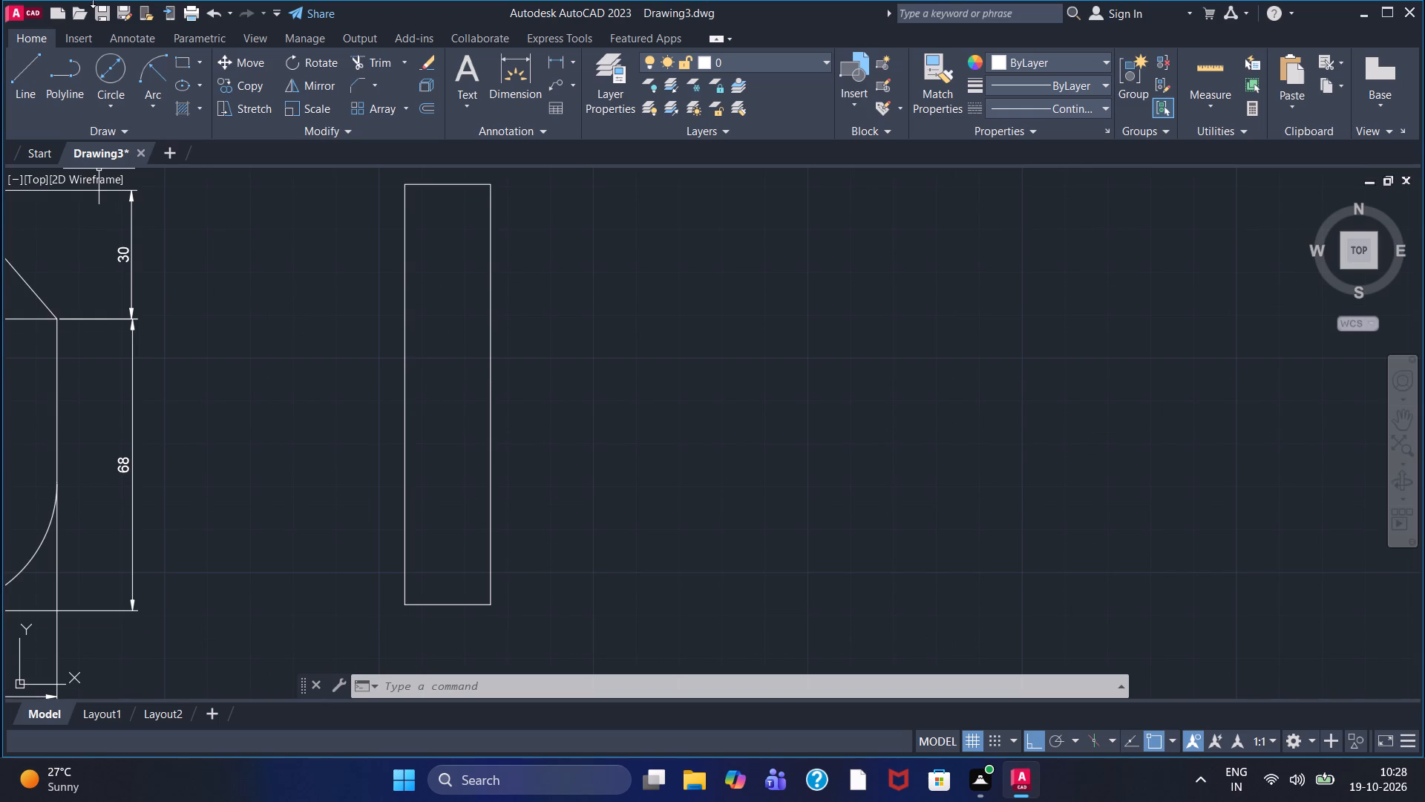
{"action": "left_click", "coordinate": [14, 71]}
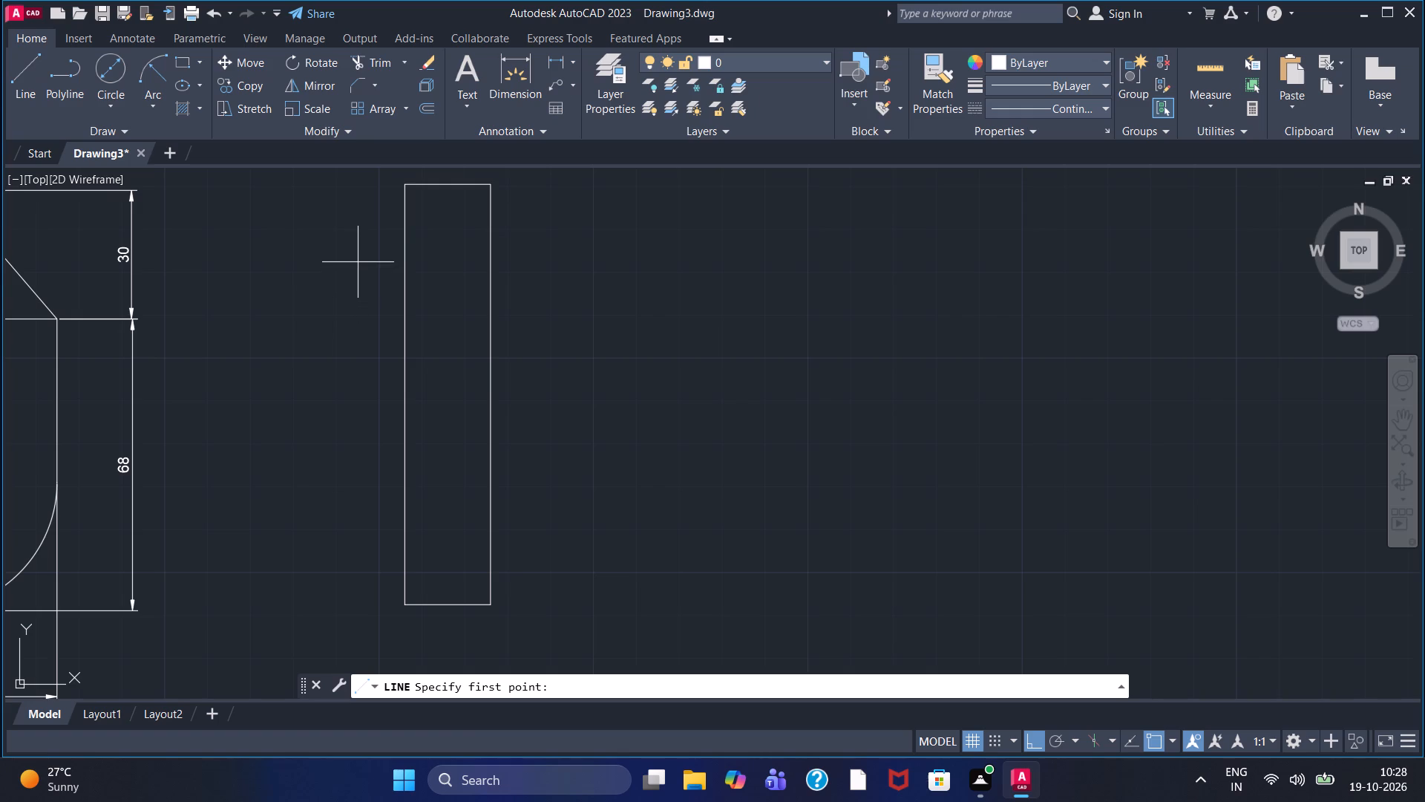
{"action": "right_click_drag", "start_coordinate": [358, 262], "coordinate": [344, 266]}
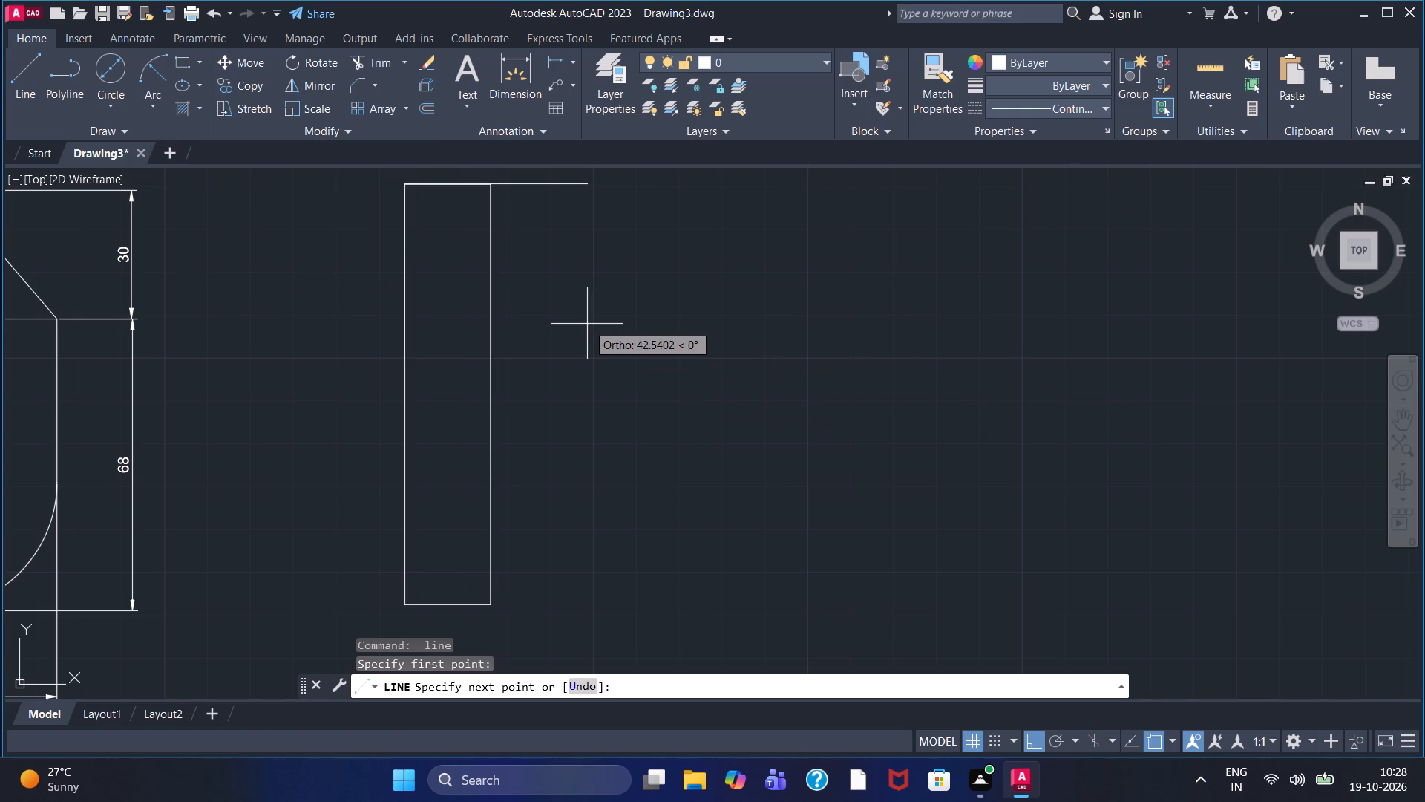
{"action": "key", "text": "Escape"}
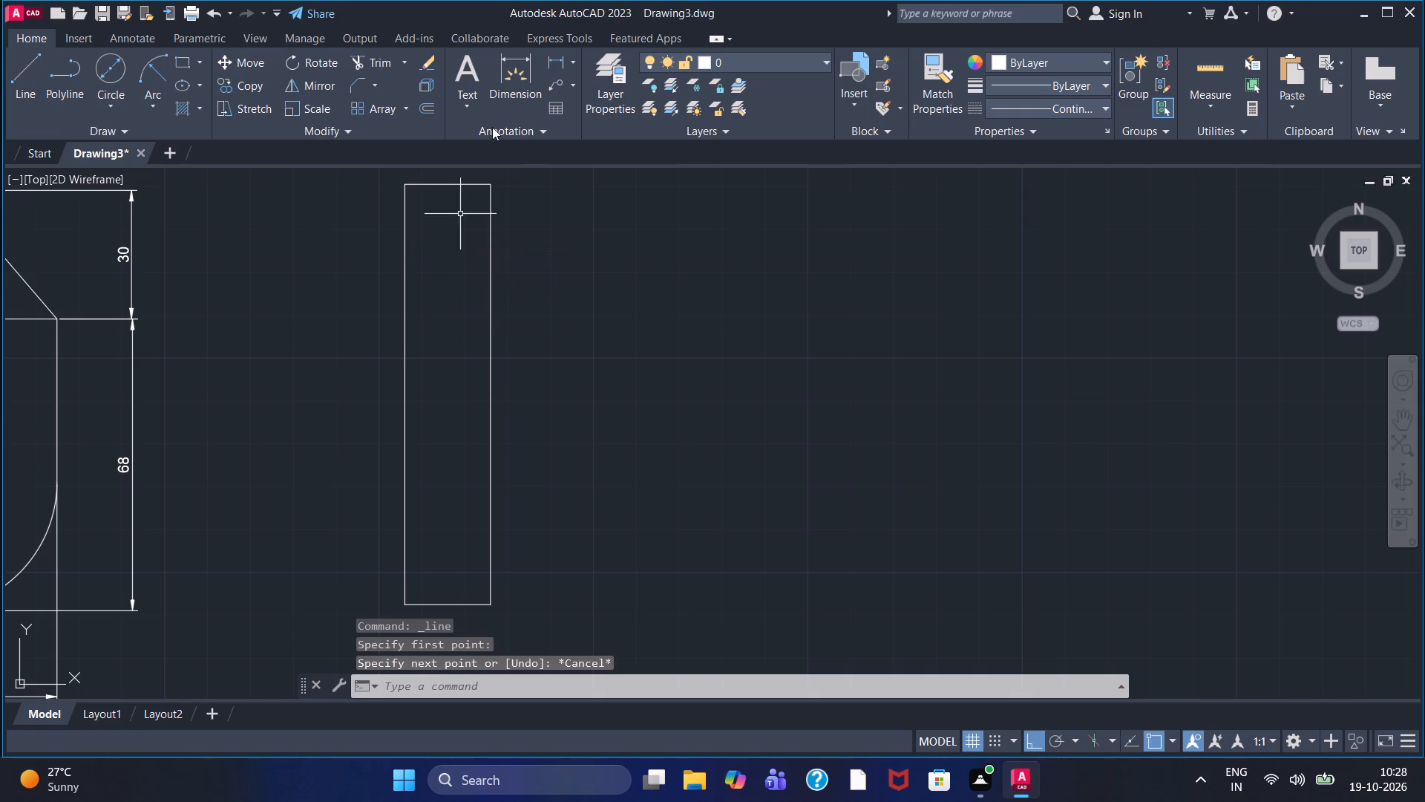
Draw a vertical line 10 long downward from the midpoint of the side view rectangle's top edge.
{"action": "left_click", "coordinate": [29, 71]}
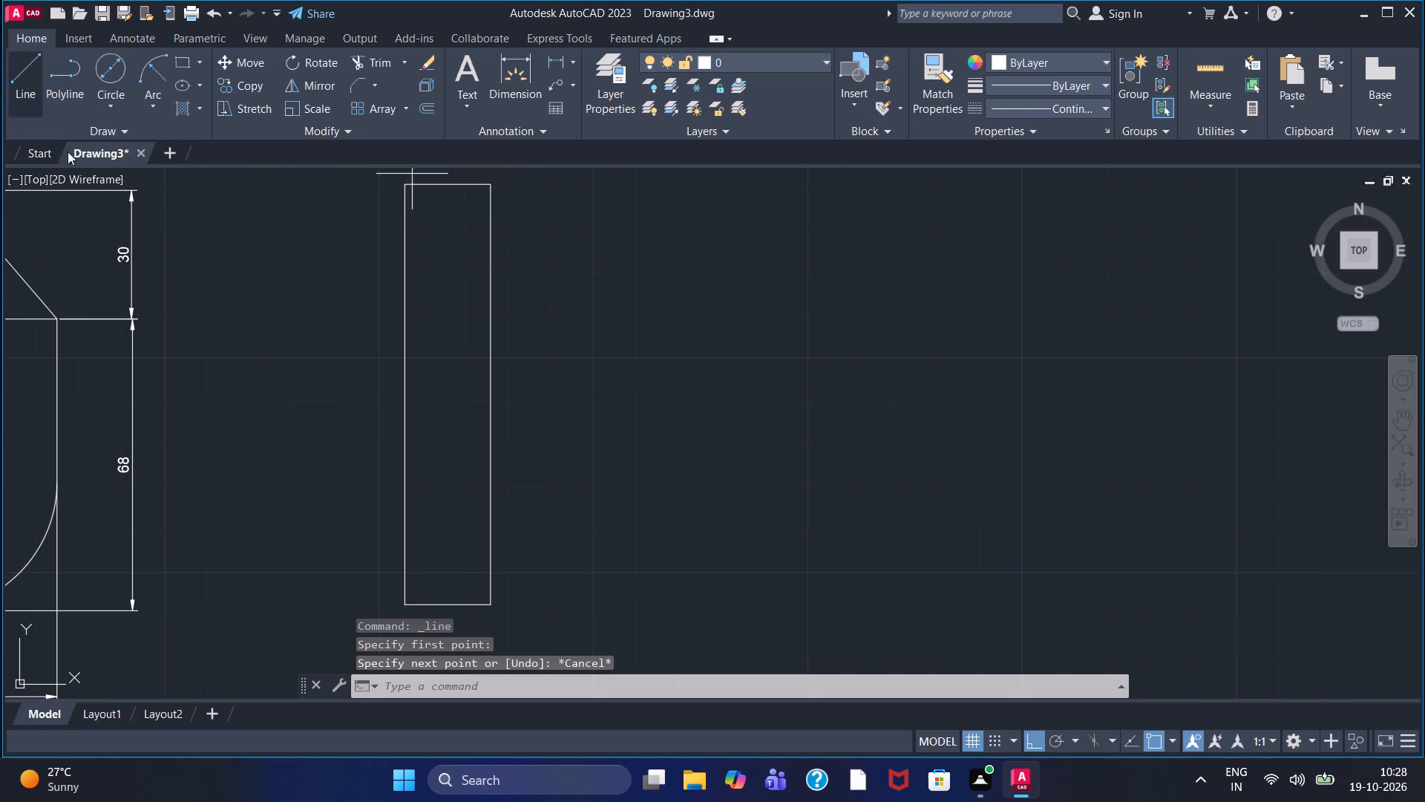
{"action": "left_click", "coordinate": [444, 185]}
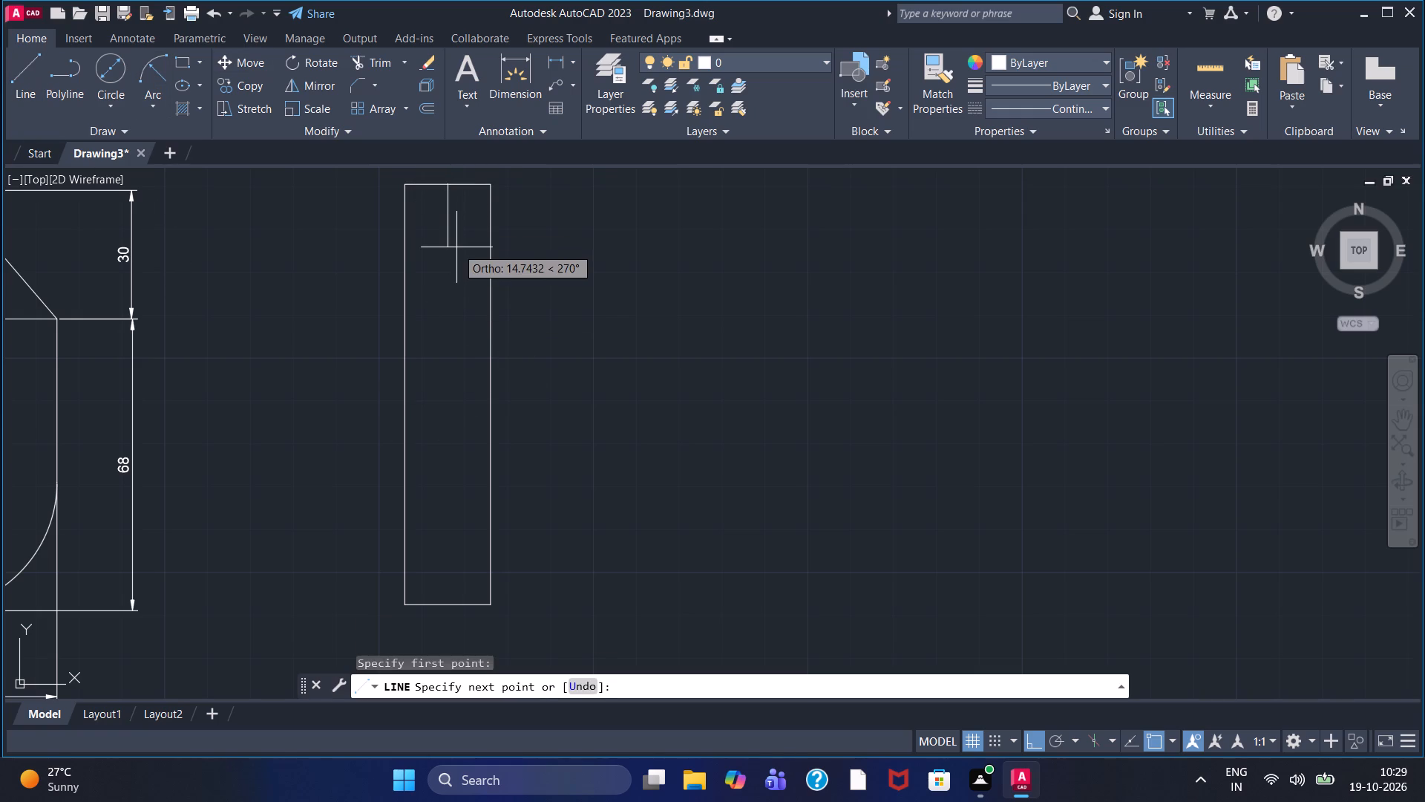
{"action": "type", "text": "10"}
{"action": "key", "text": "Return"}
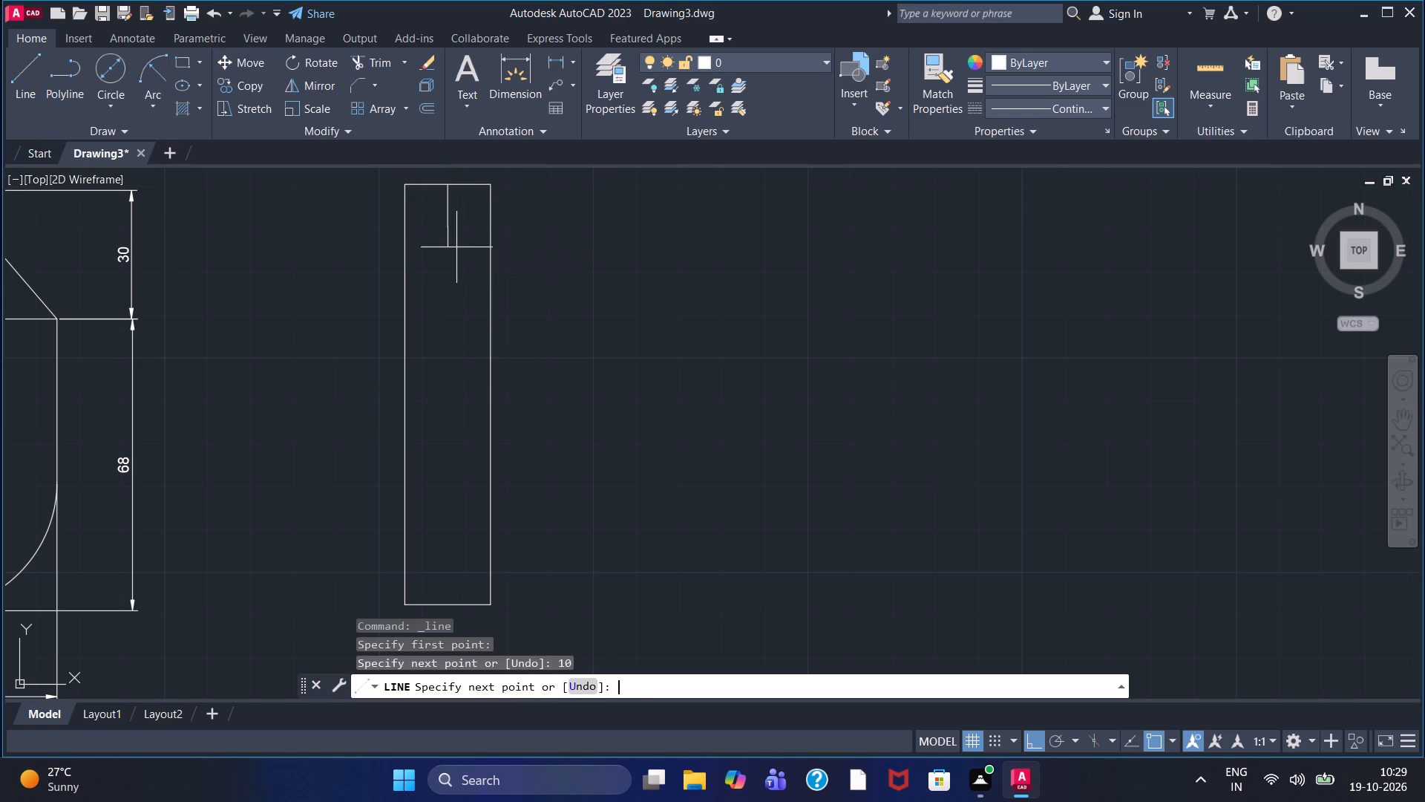
{"action": "right_click", "coordinate": [593, 260]}
{"action": "left_click", "coordinate": [612, 268]}
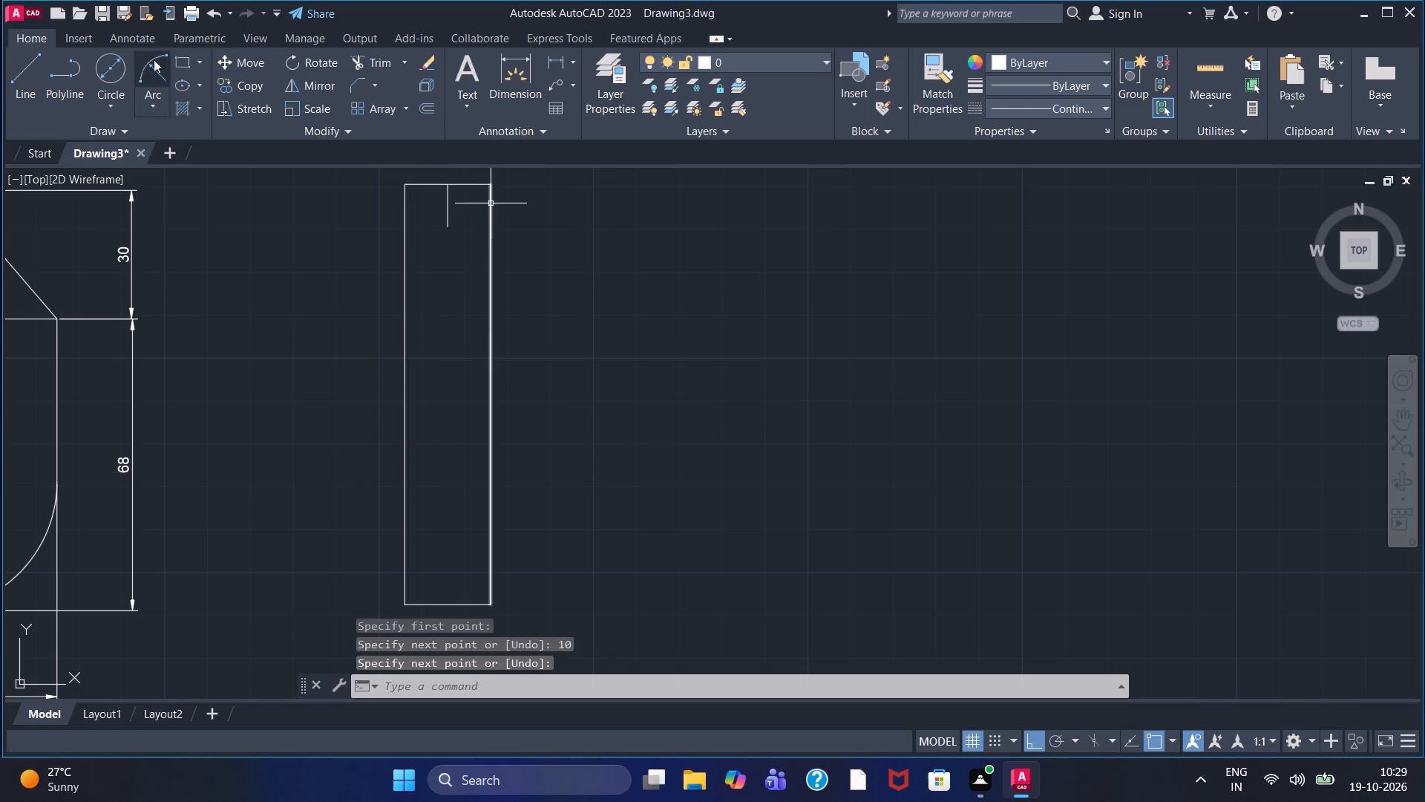
Draw two concentric circles of diameter 20 and 10, centred on the lower end of the short vertical line.
{"action": "left_click", "coordinate": [119, 62]}
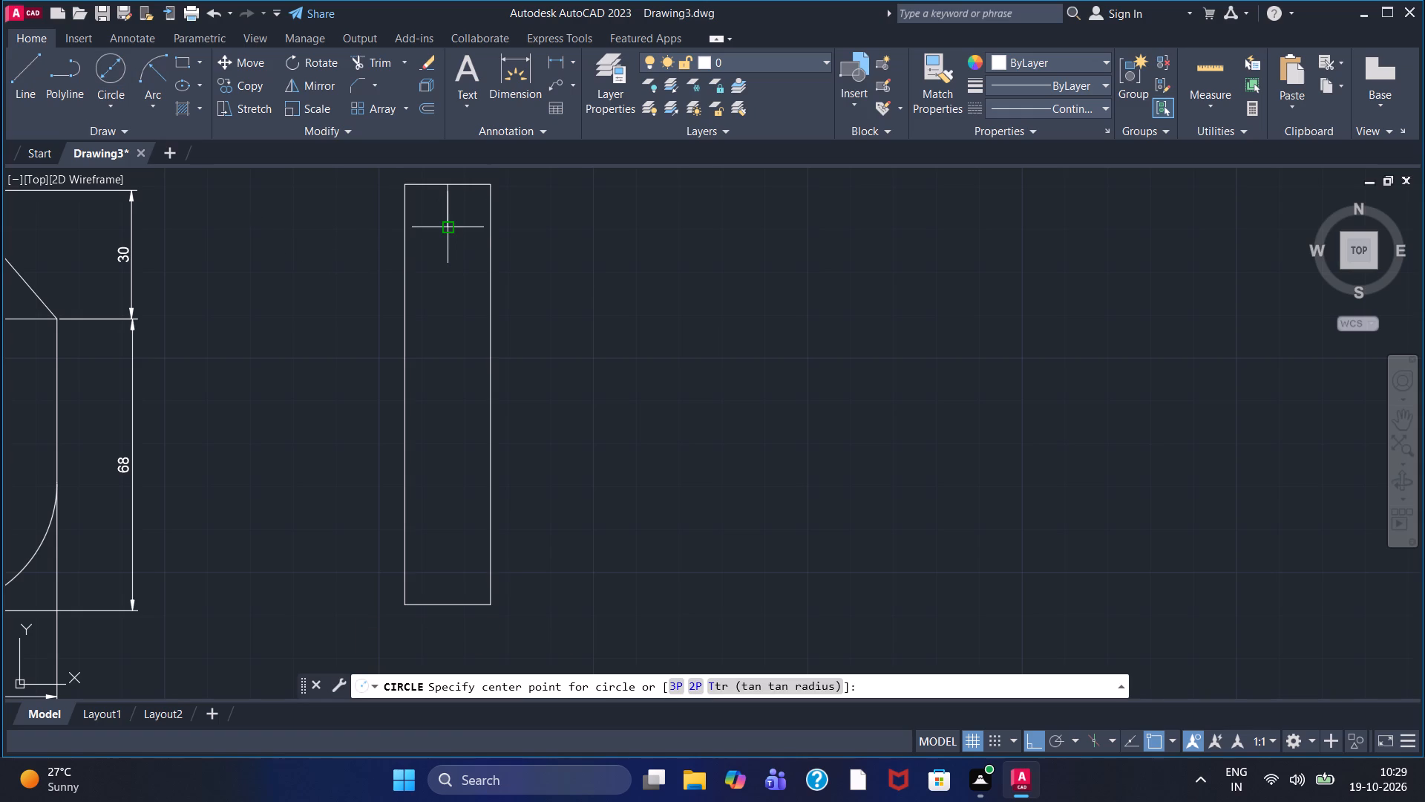
{"action": "left_click", "coordinate": [447, 229]}
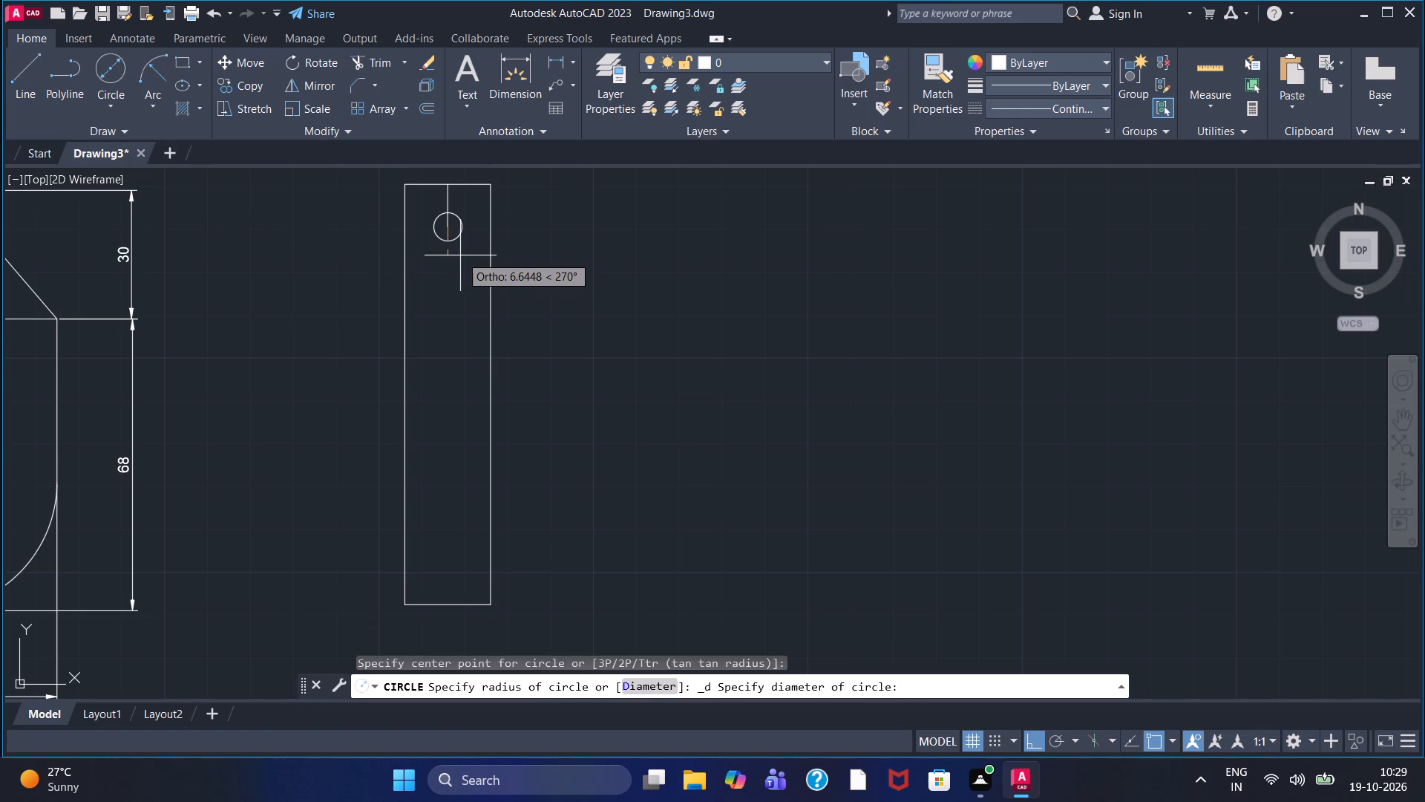
{"action": "type", "text": "20"}
{"action": "key", "text": "Return"}
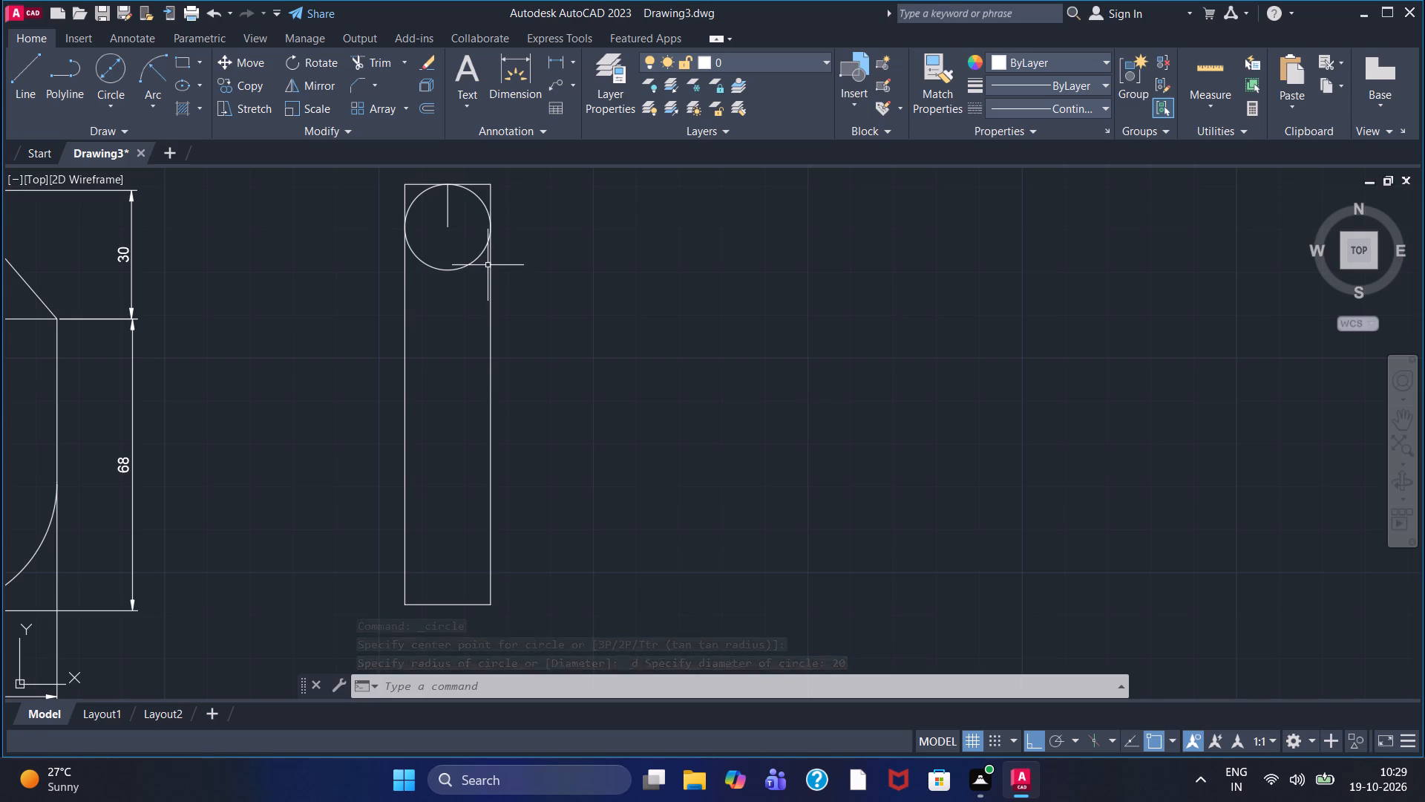
{"action": "left_click", "coordinate": [111, 68]}
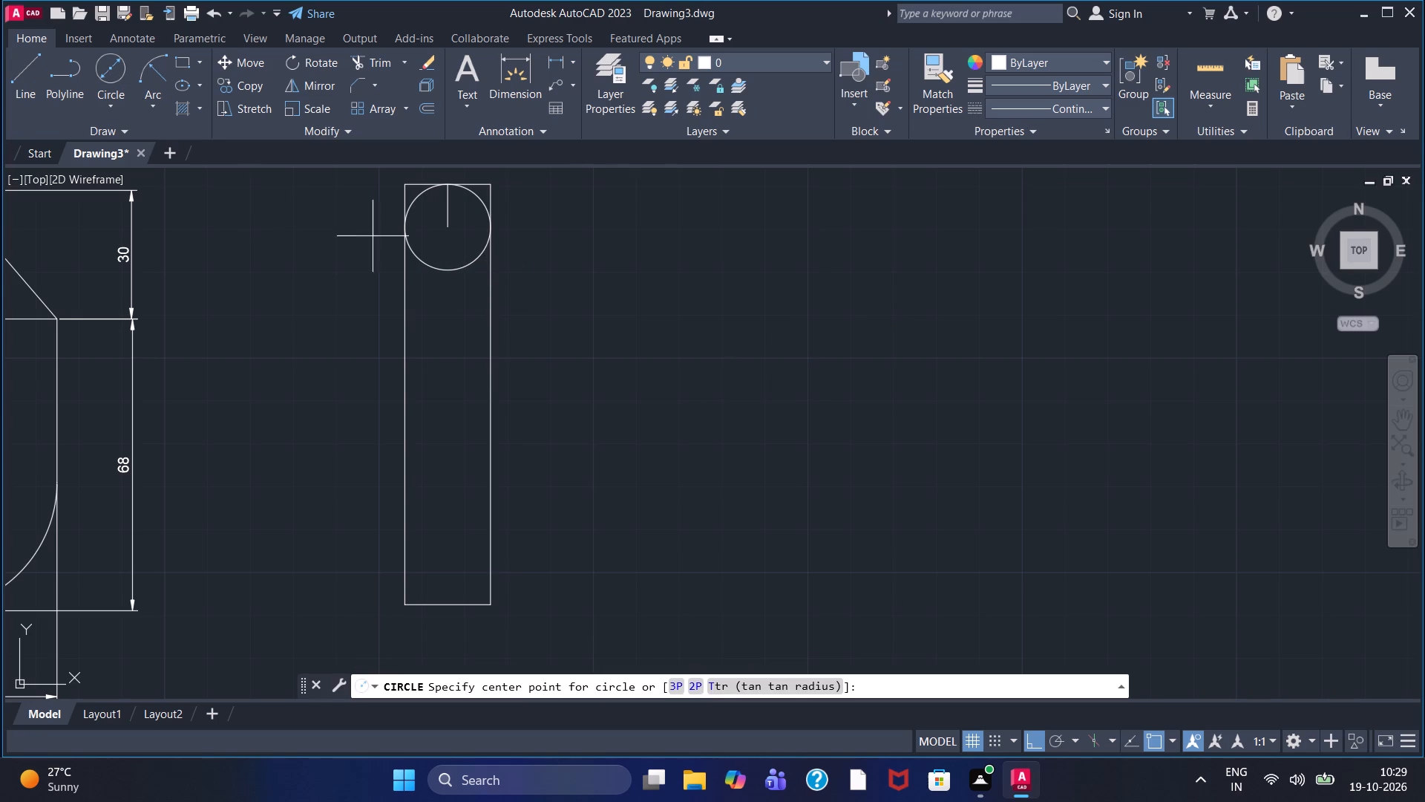
{"action": "left_click", "coordinate": [444, 231]}
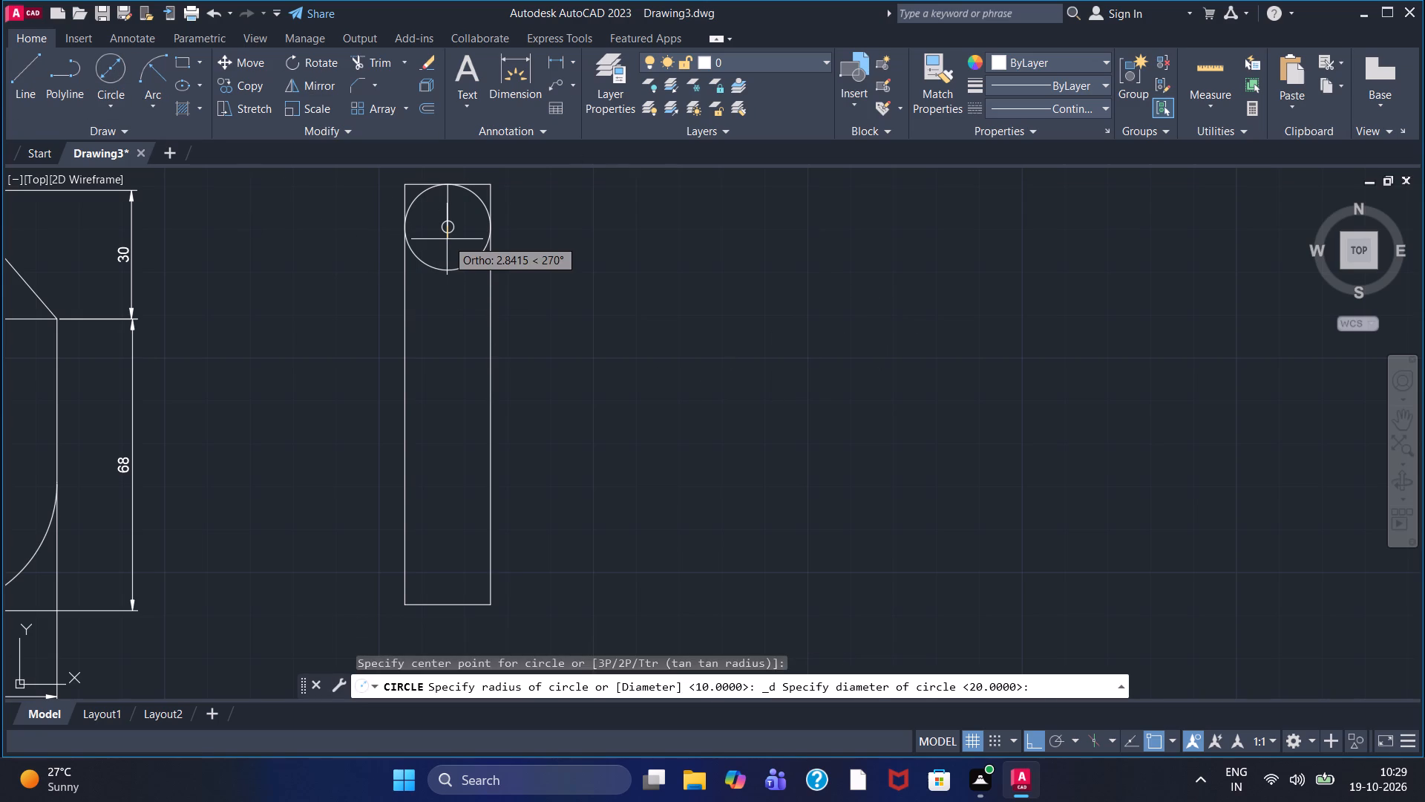
{"action": "type", "text": "10"}
{"action": "key", "text": "Return"}
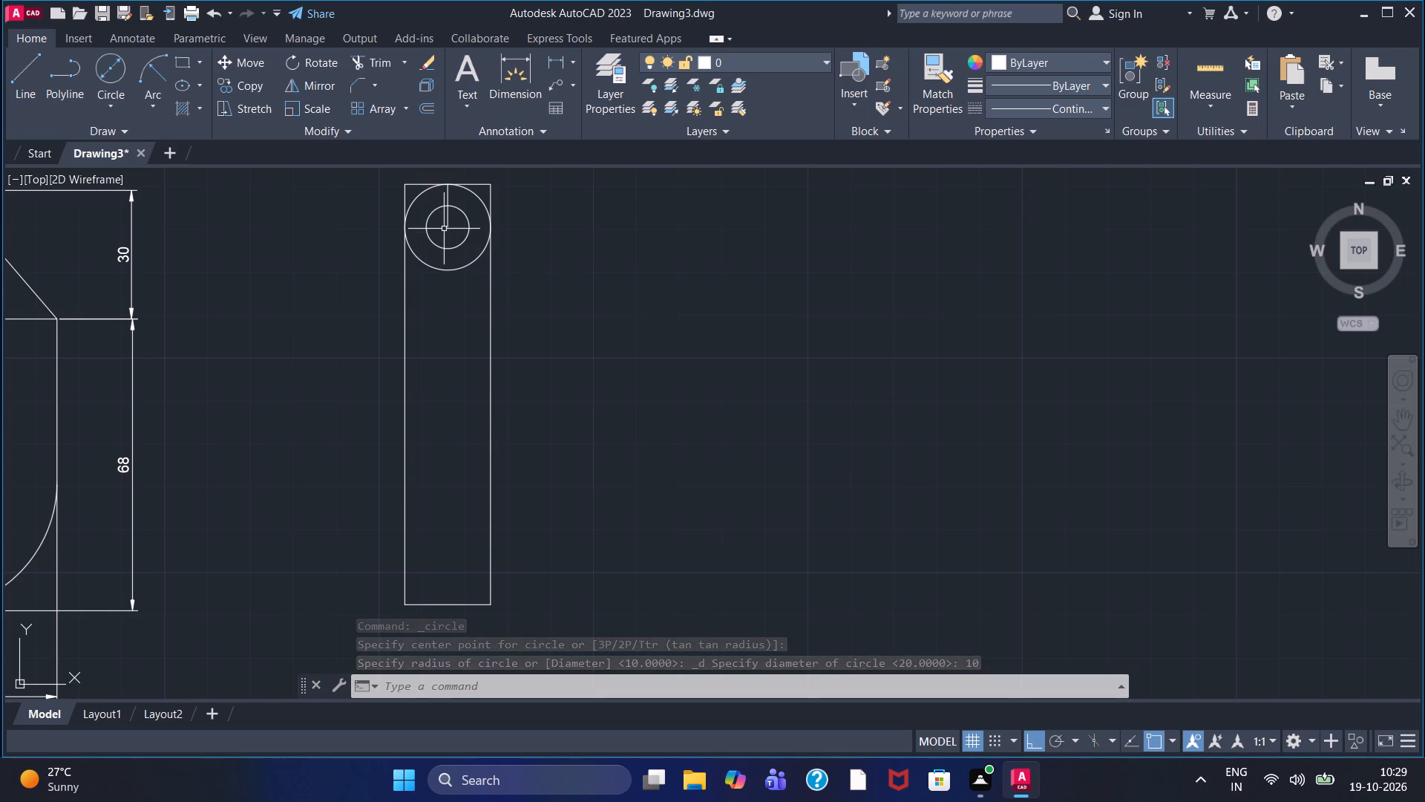
Trim away the lower half of the 20 diameter circle and the short vertical line inside the side view.
{"action": "left_click", "coordinate": [374, 60]}
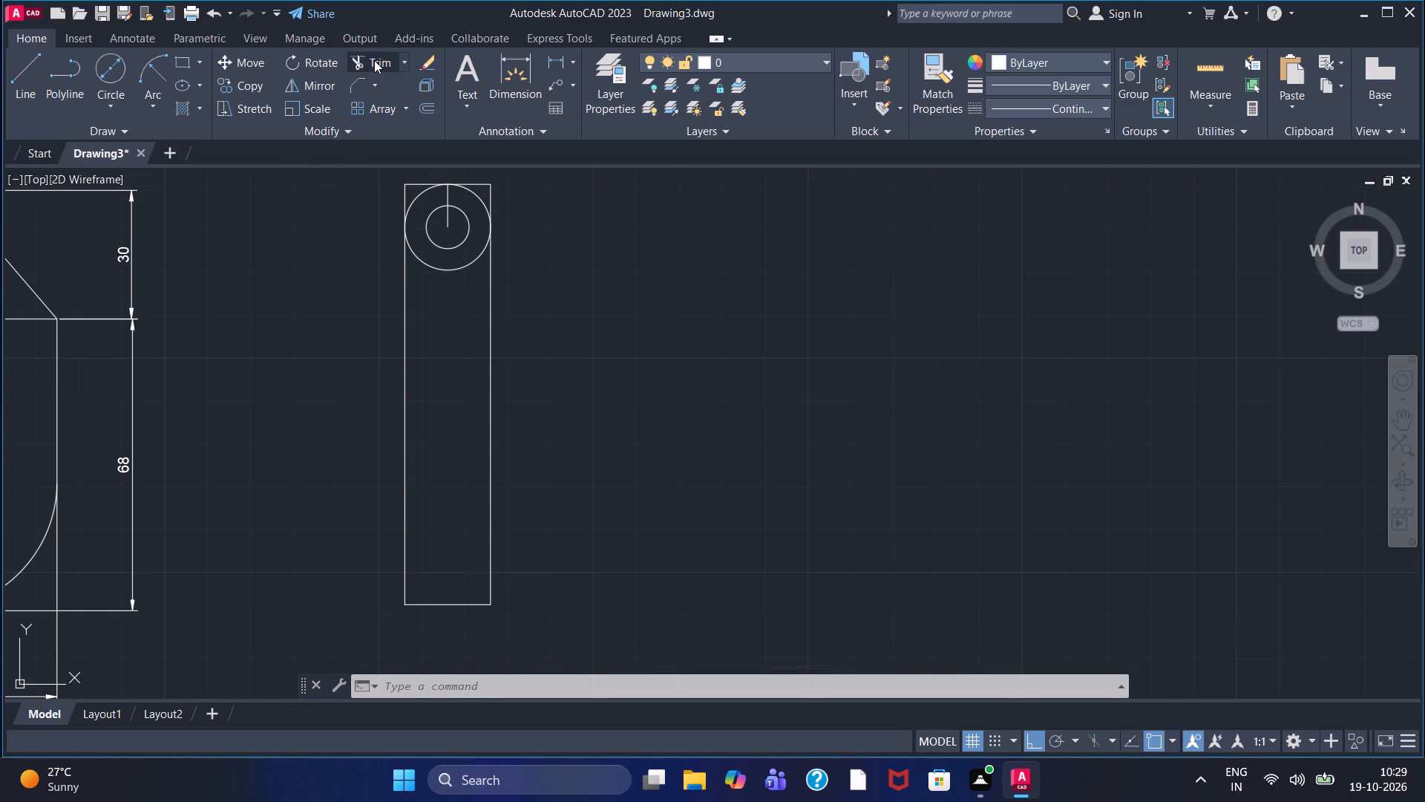
{"action": "left_click", "coordinate": [436, 270]}
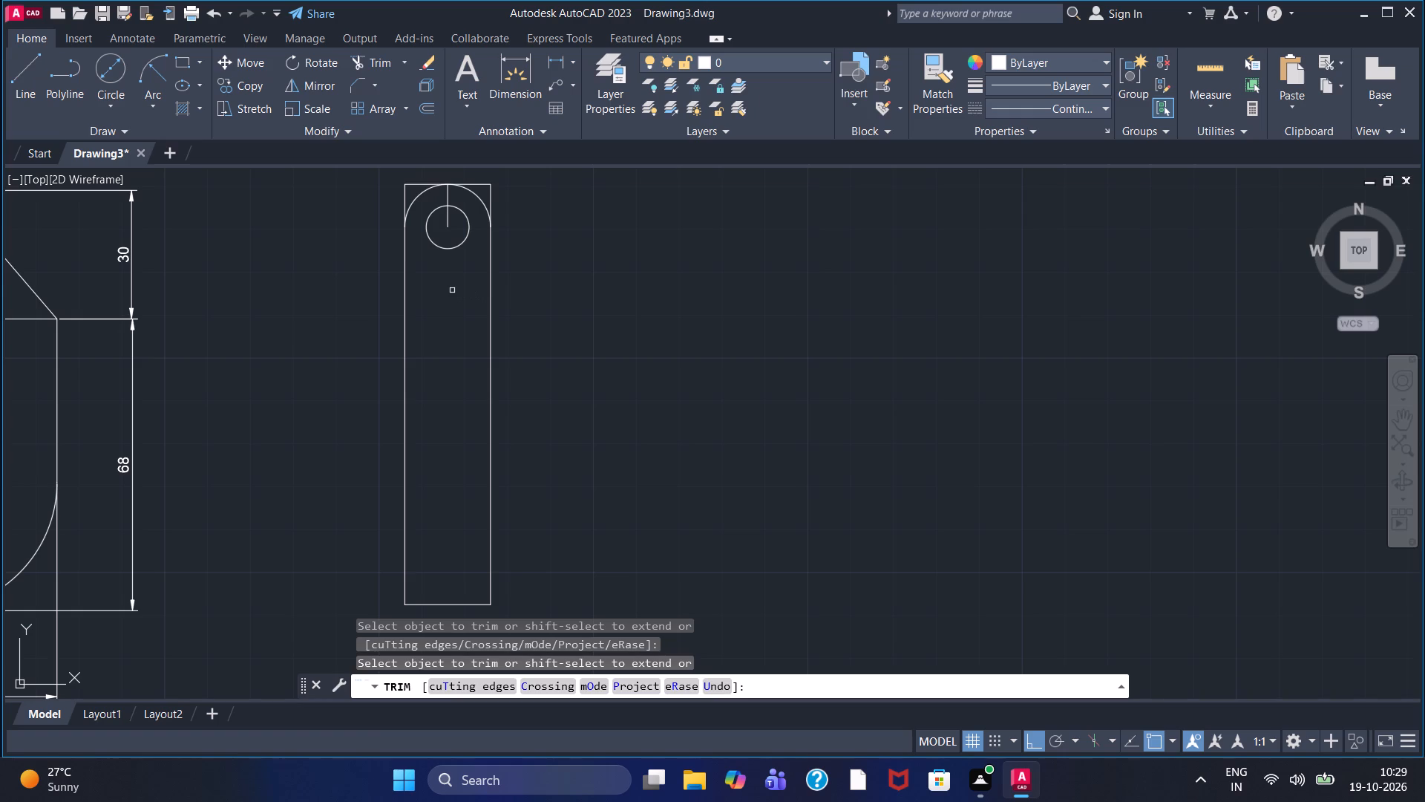
{"action": "scroll", "coordinate": [445, 195], "scroll_direction": "up", "scroll_amount": 1}
{"action": "left_click", "coordinate": [448, 194]}
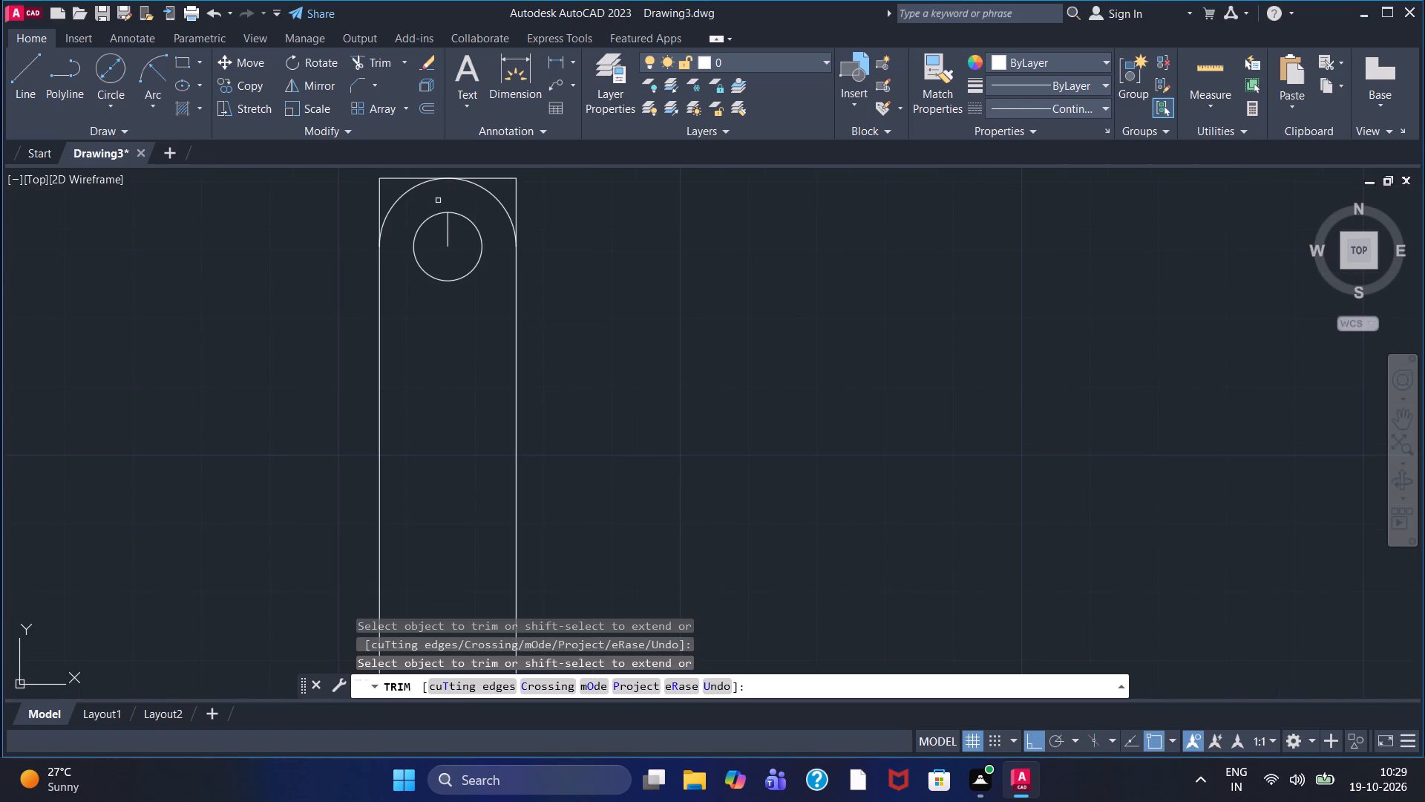
{"action": "left_click", "coordinate": [448, 233]}
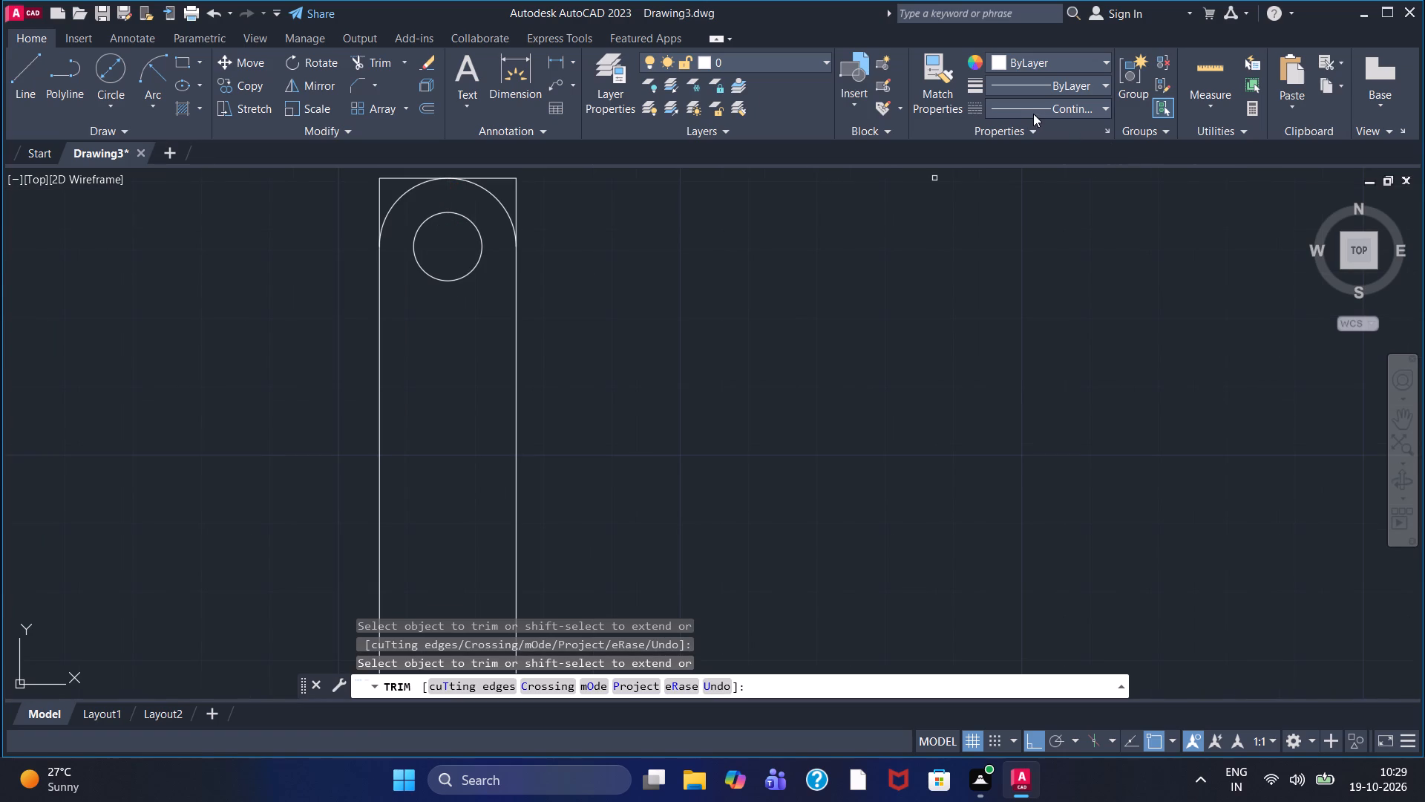
With the dashed ACAD linetype current, draw a vertical centre line from the side view's top edge midpoint to below its bottom edge.
{"action": "left_click", "coordinate": [1036, 111]}
{"action": "left_click", "coordinate": [1039, 164]}
{"action": "scroll", "coordinate": [955, 203], "scroll_direction": "down", "scroll_amount": 1}
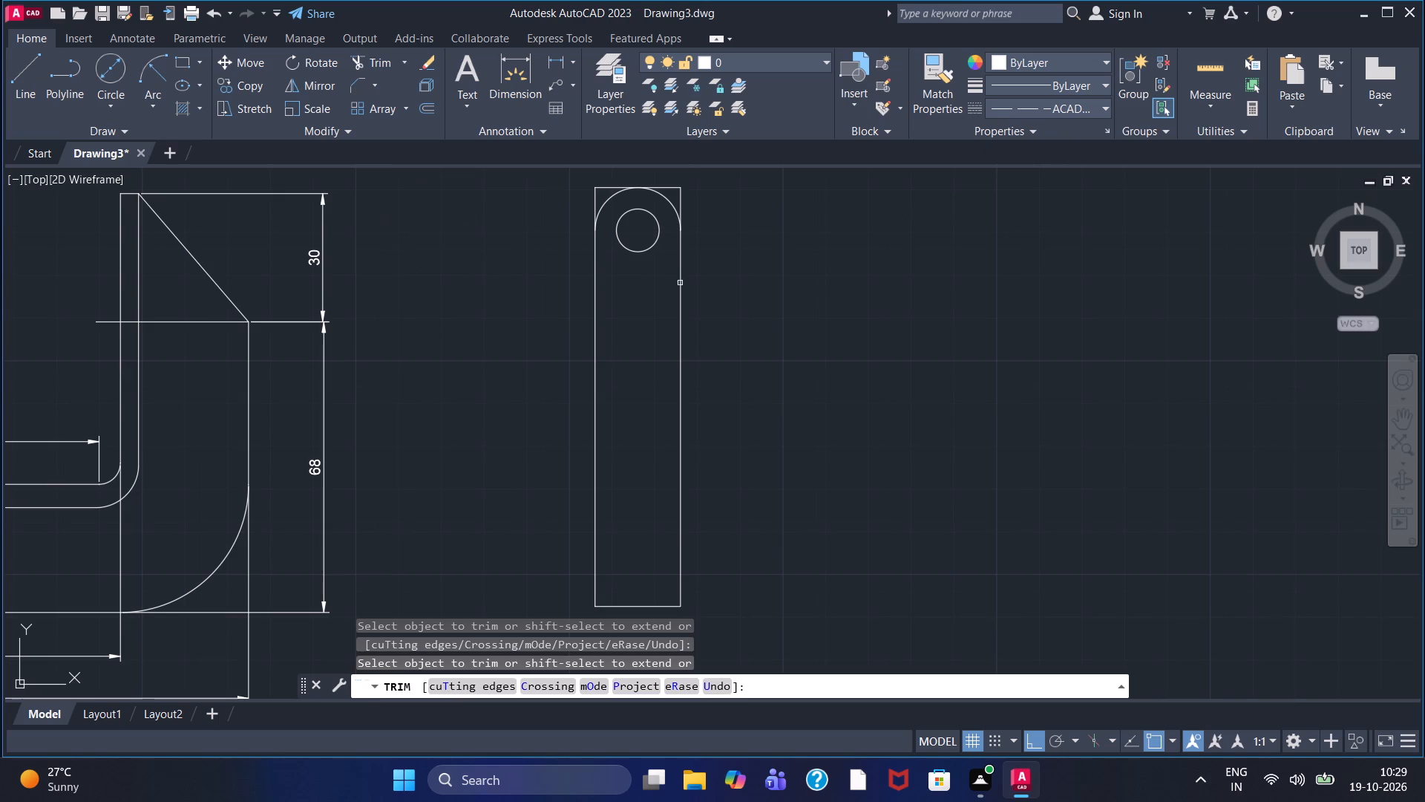
{"action": "left_click", "coordinate": [32, 76]}
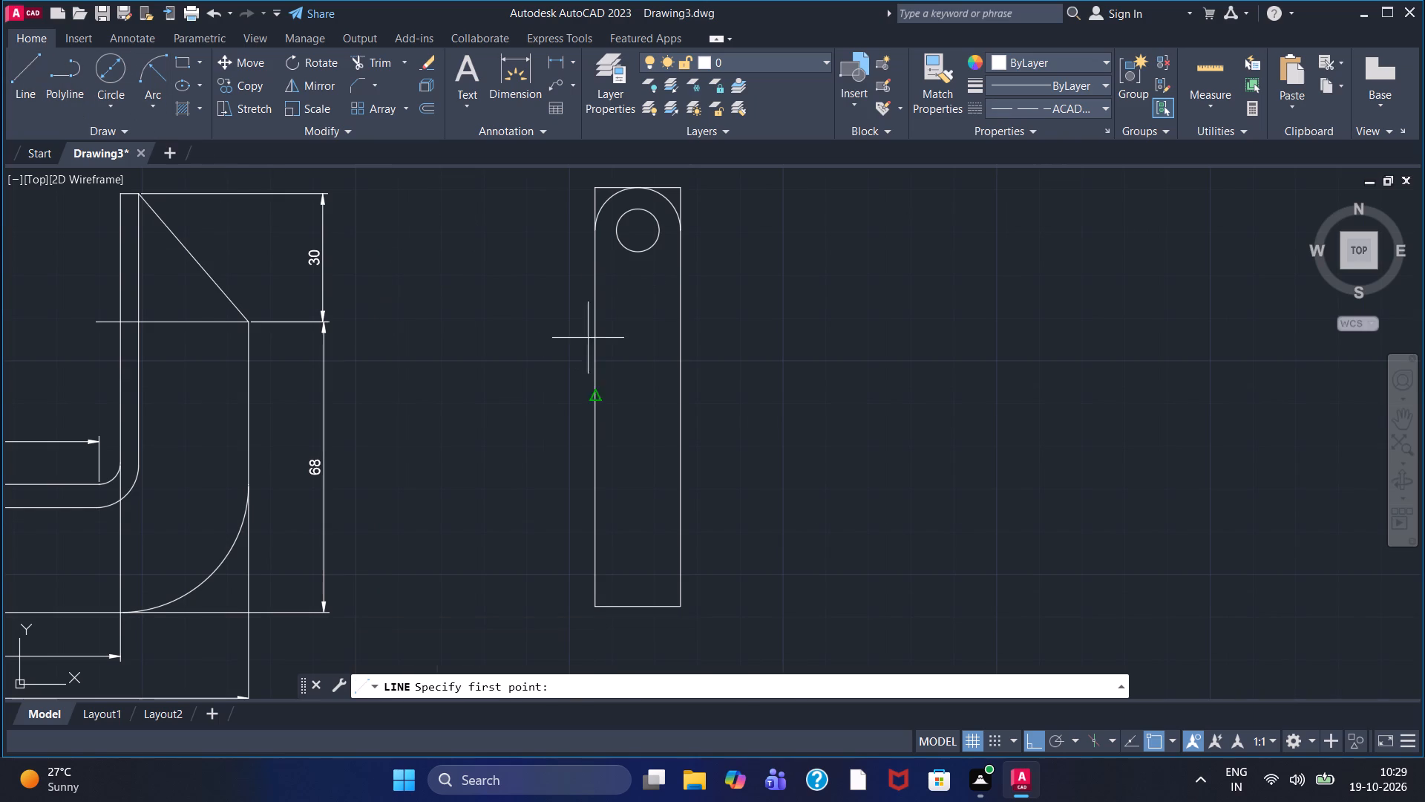
{"action": "left_click", "coordinate": [636, 191]}
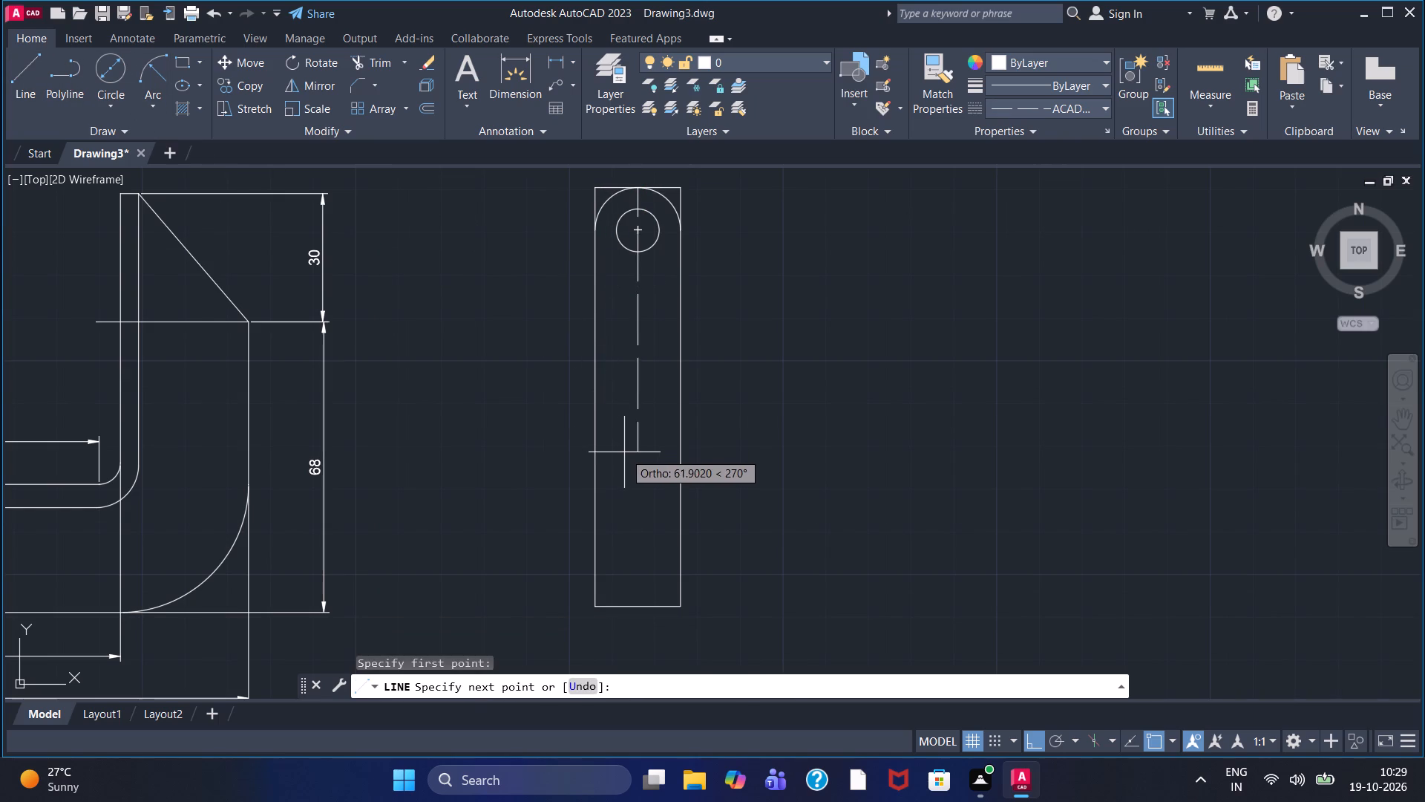
{"action": "middle_click_drag", "start_coordinate": [655, 592], "coordinate": [646, 443]}
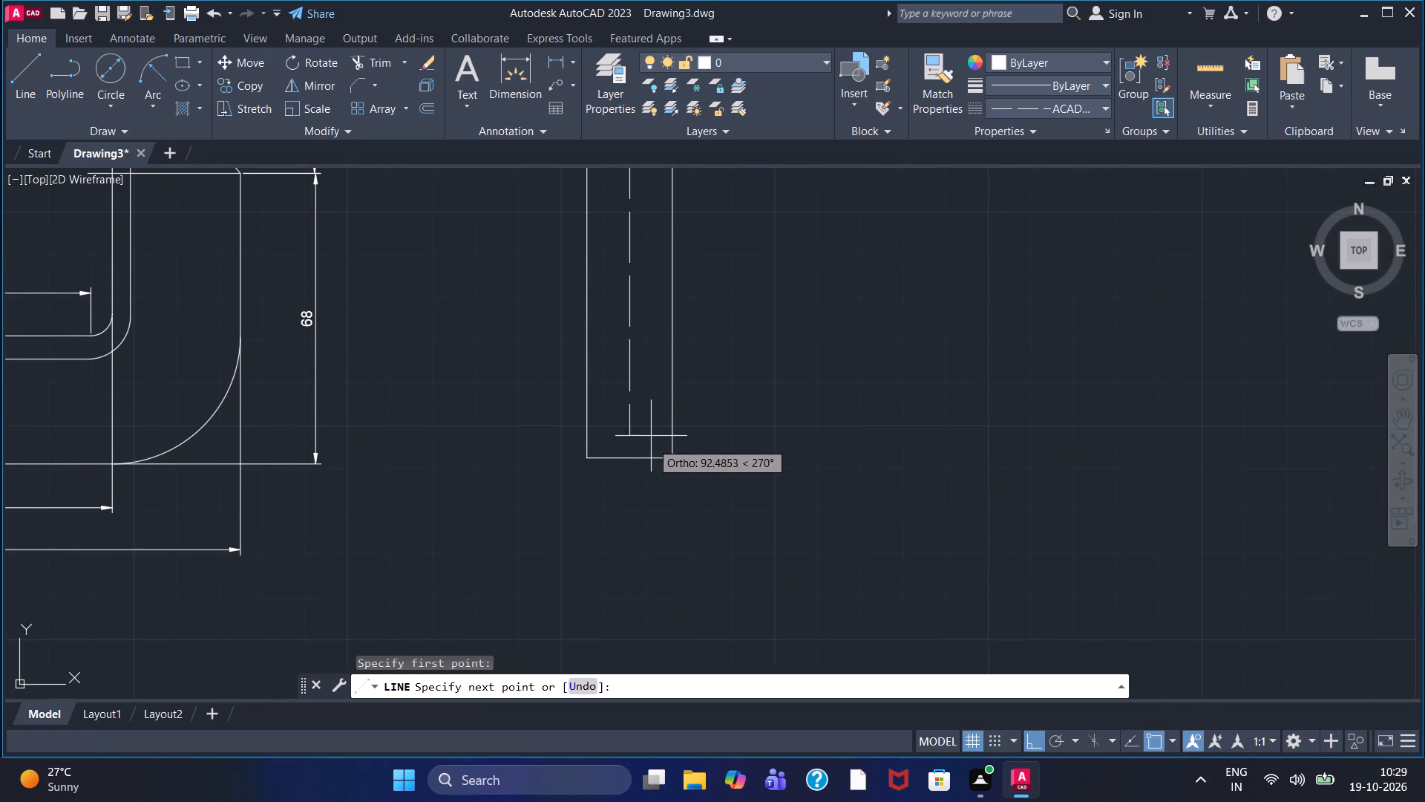
{"action": "left_click", "coordinate": [641, 581]}
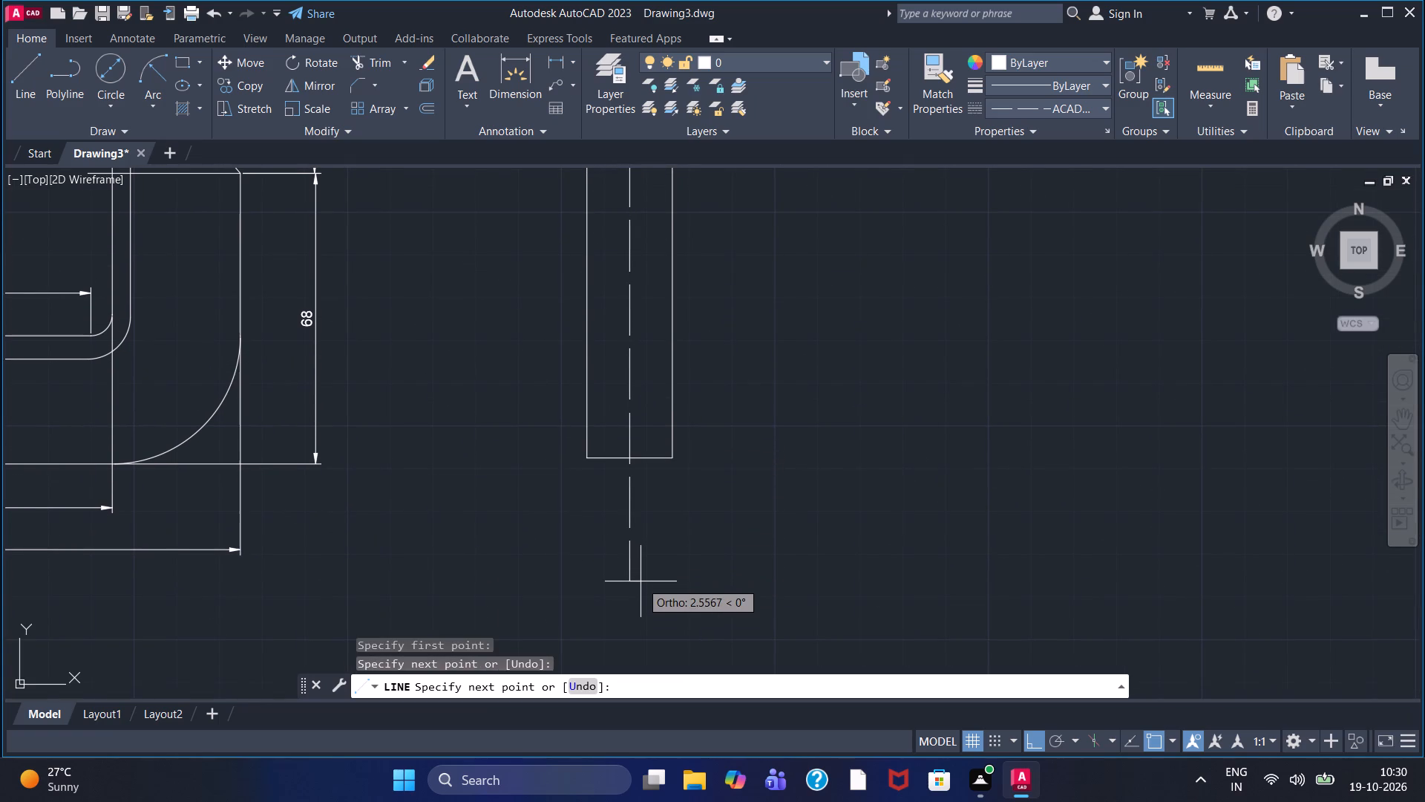
{"action": "right_click", "coordinate": [698, 559]}
{"action": "left_click", "coordinate": [799, 354]}
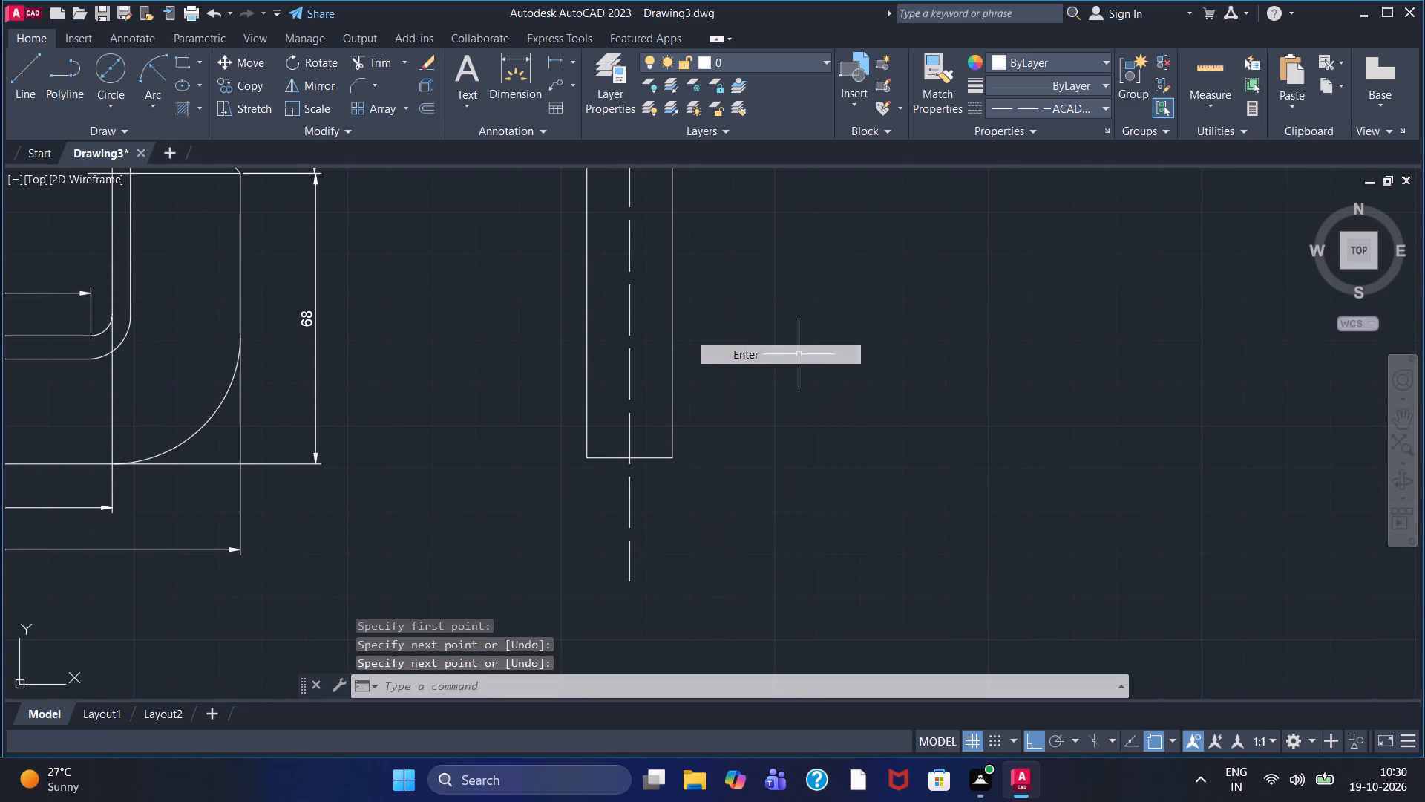
Draw a horizontal dashed line about 39 long across the side view, below the circle and past both sides.
{"action": "middle_click_drag", "start_coordinate": [715, 374], "coordinate": [708, 480]}
{"action": "scroll", "coordinate": [708, 480], "scroll_direction": "down", "scroll_amount": 1}
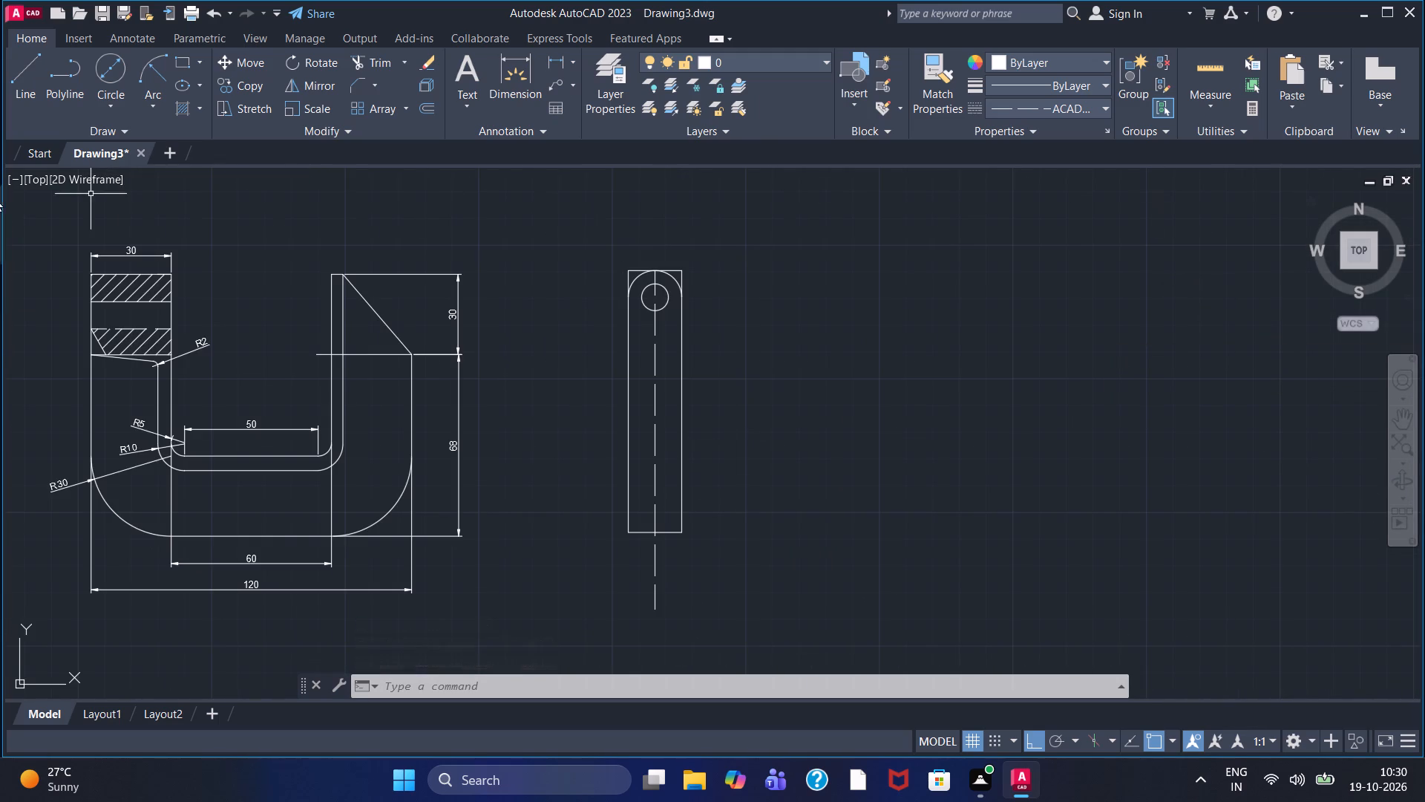
{"action": "left_click", "coordinate": [15, 74]}
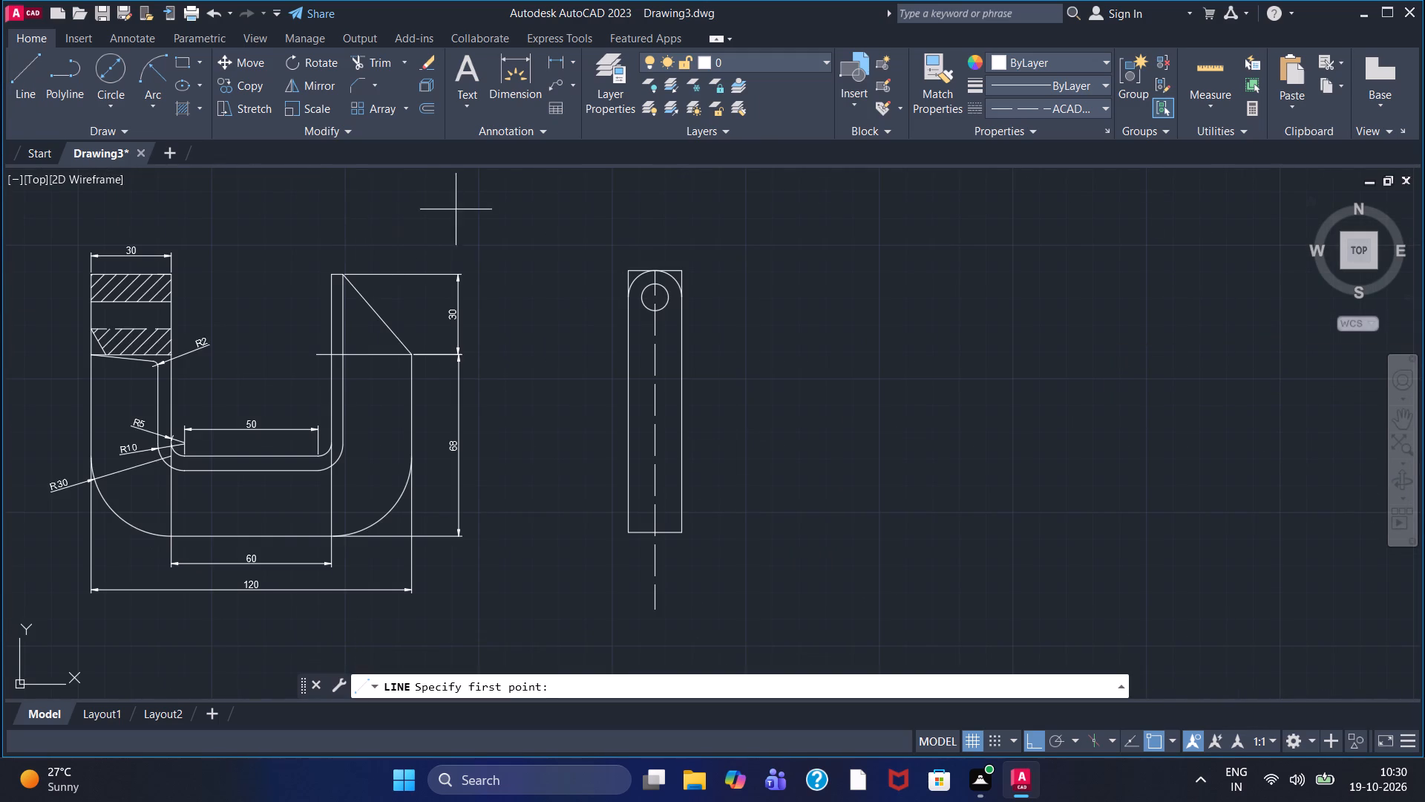
{"action": "left_click", "coordinate": [609, 346]}
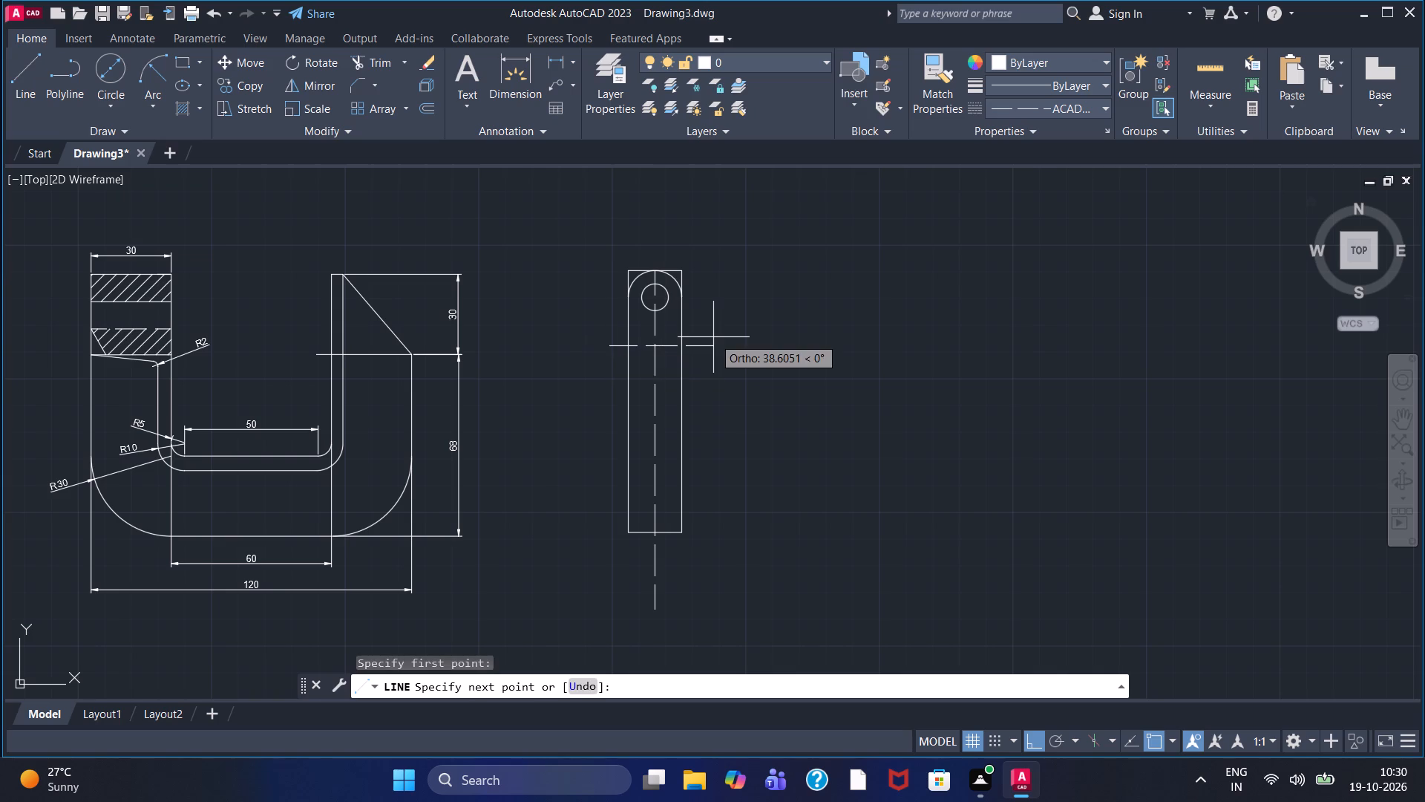
{"action": "left_click", "coordinate": [713, 337]}
{"action": "right_click", "coordinate": [714, 336]}
{"action": "left_click", "coordinate": [736, 342]}
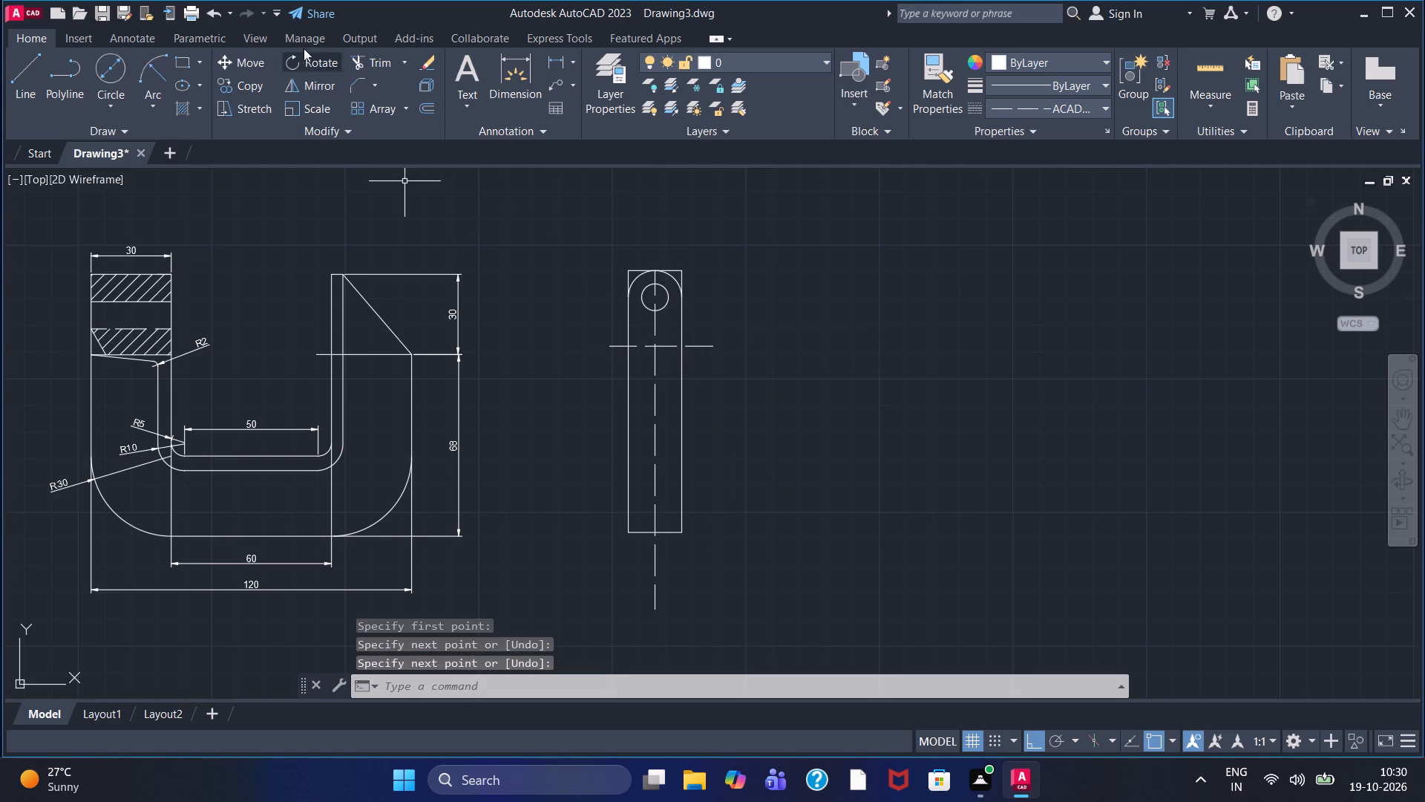
Set the current linetype back to Continuous.
{"action": "left_click", "coordinate": [1003, 111]}
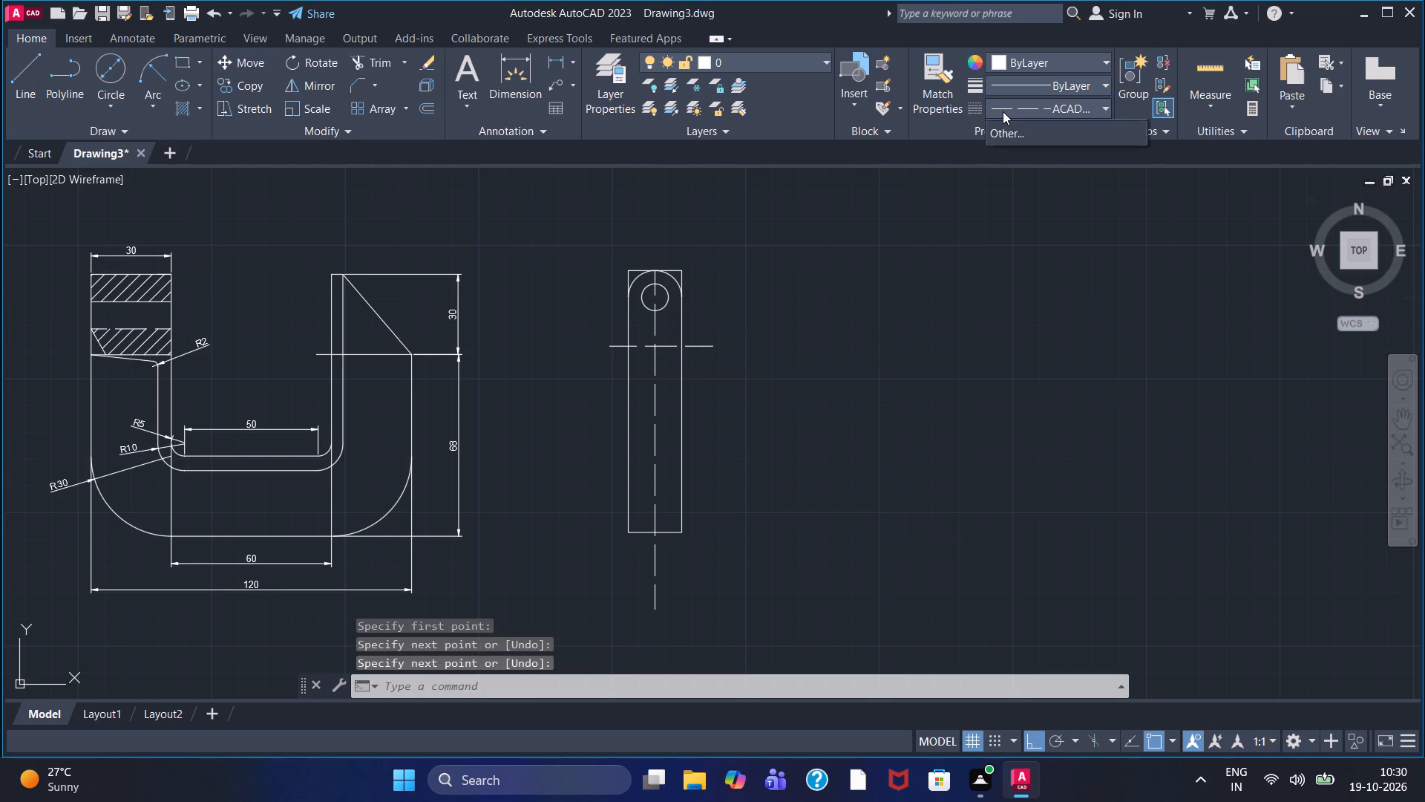
{"action": "left_click", "coordinate": [1028, 189]}
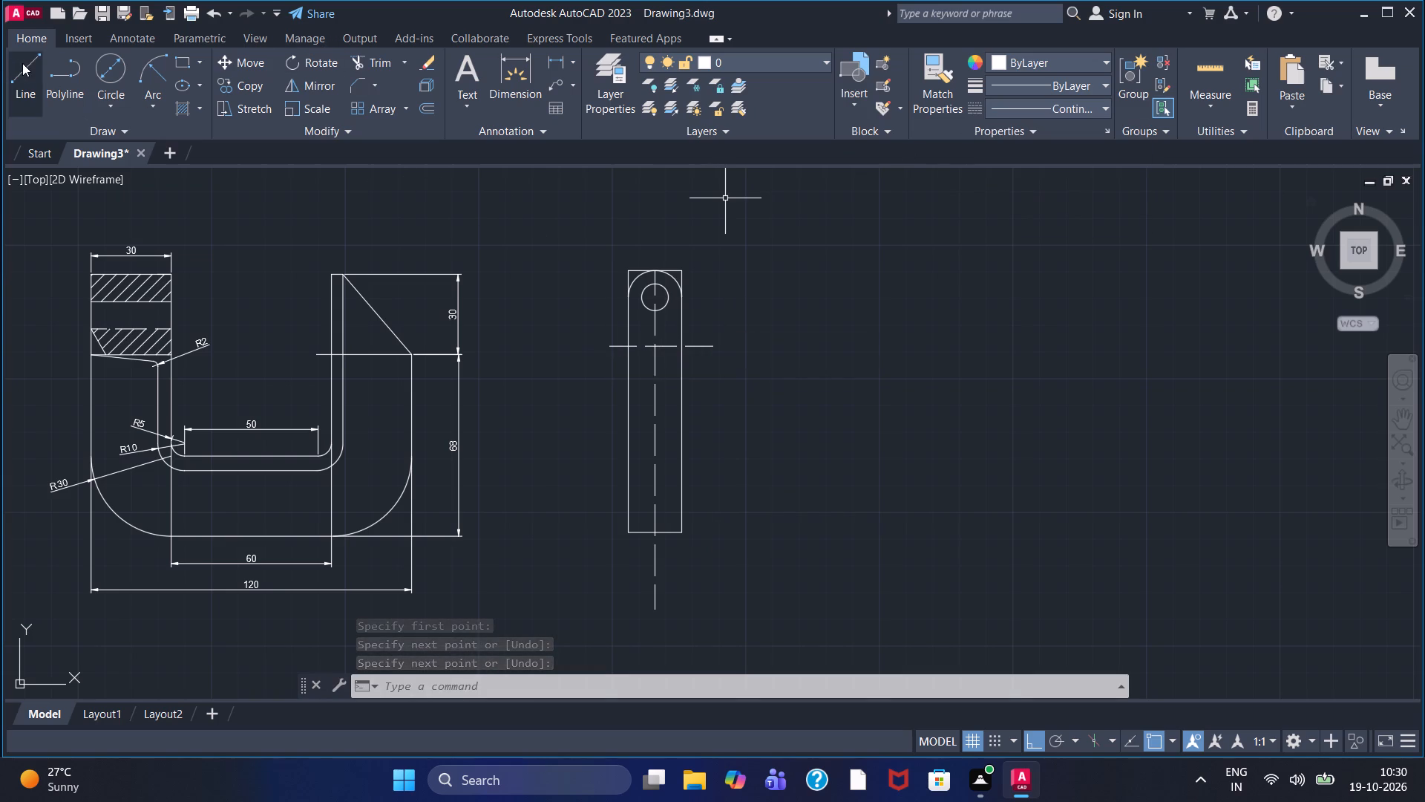
Offset the side view's vertical centre line by 5 to both its left and right with the Through option.
{"action": "left_click", "coordinate": [418, 111]}
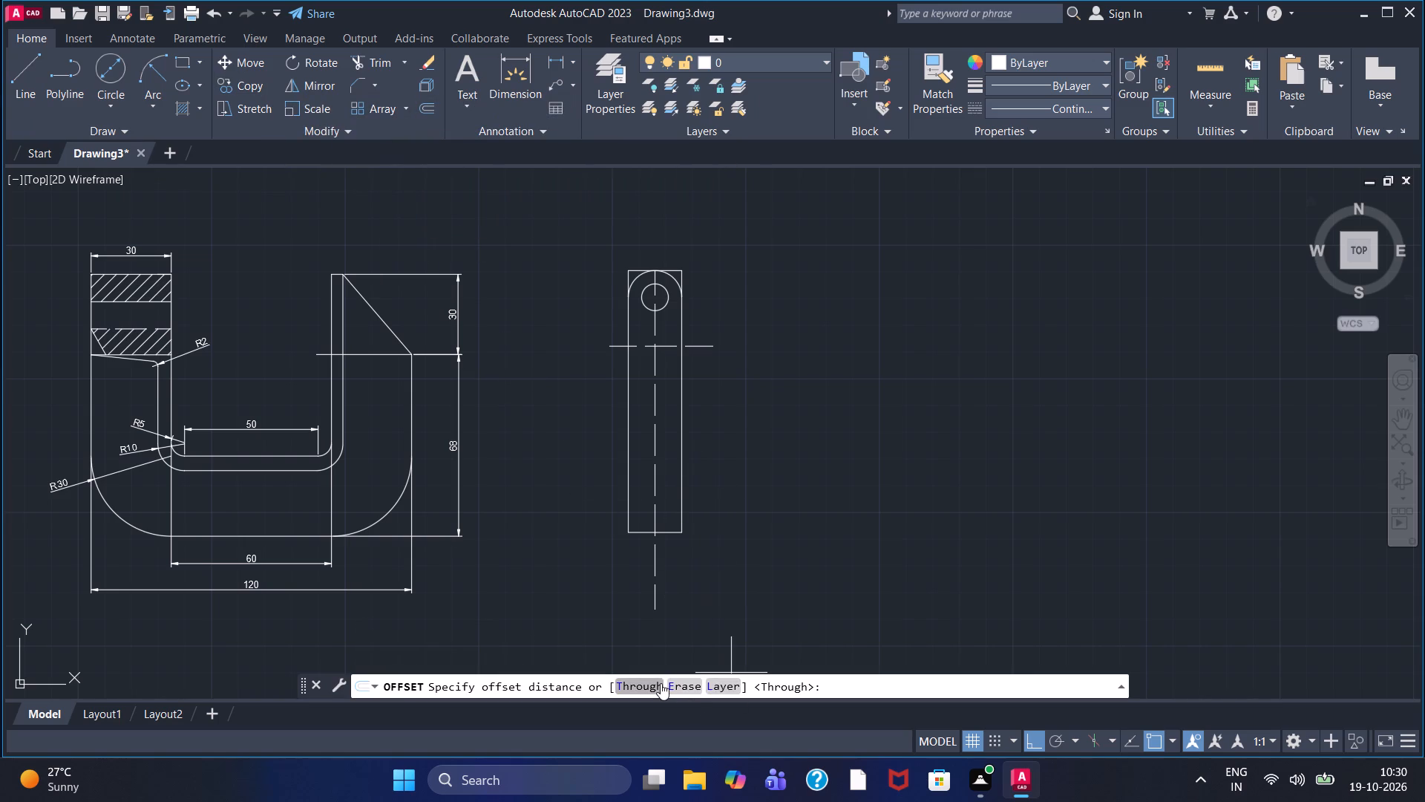
{"action": "left_click", "coordinate": [661, 683]}
{"action": "left_click", "coordinate": [655, 371]}
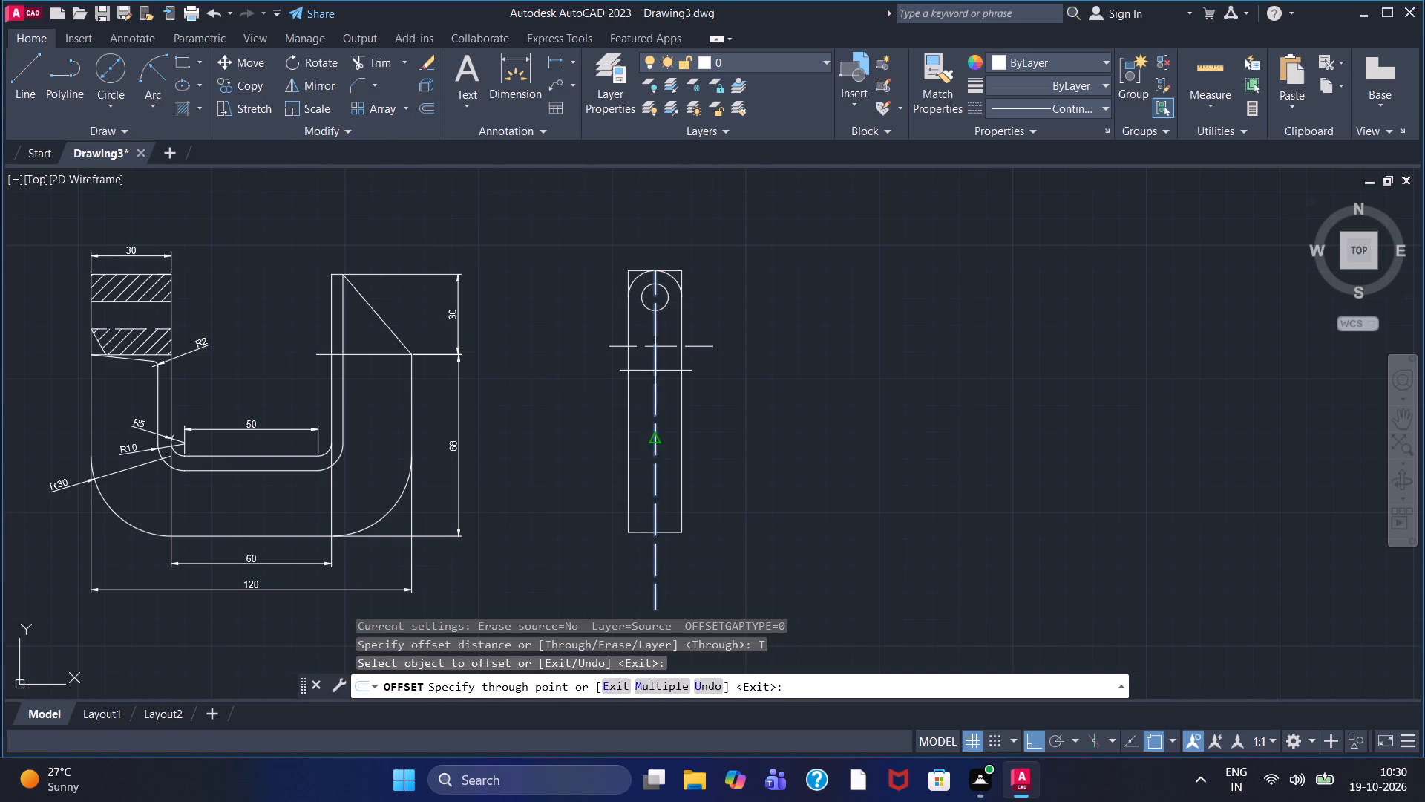
{"action": "key", "text": "5"}
{"action": "key", "text": "Return"}
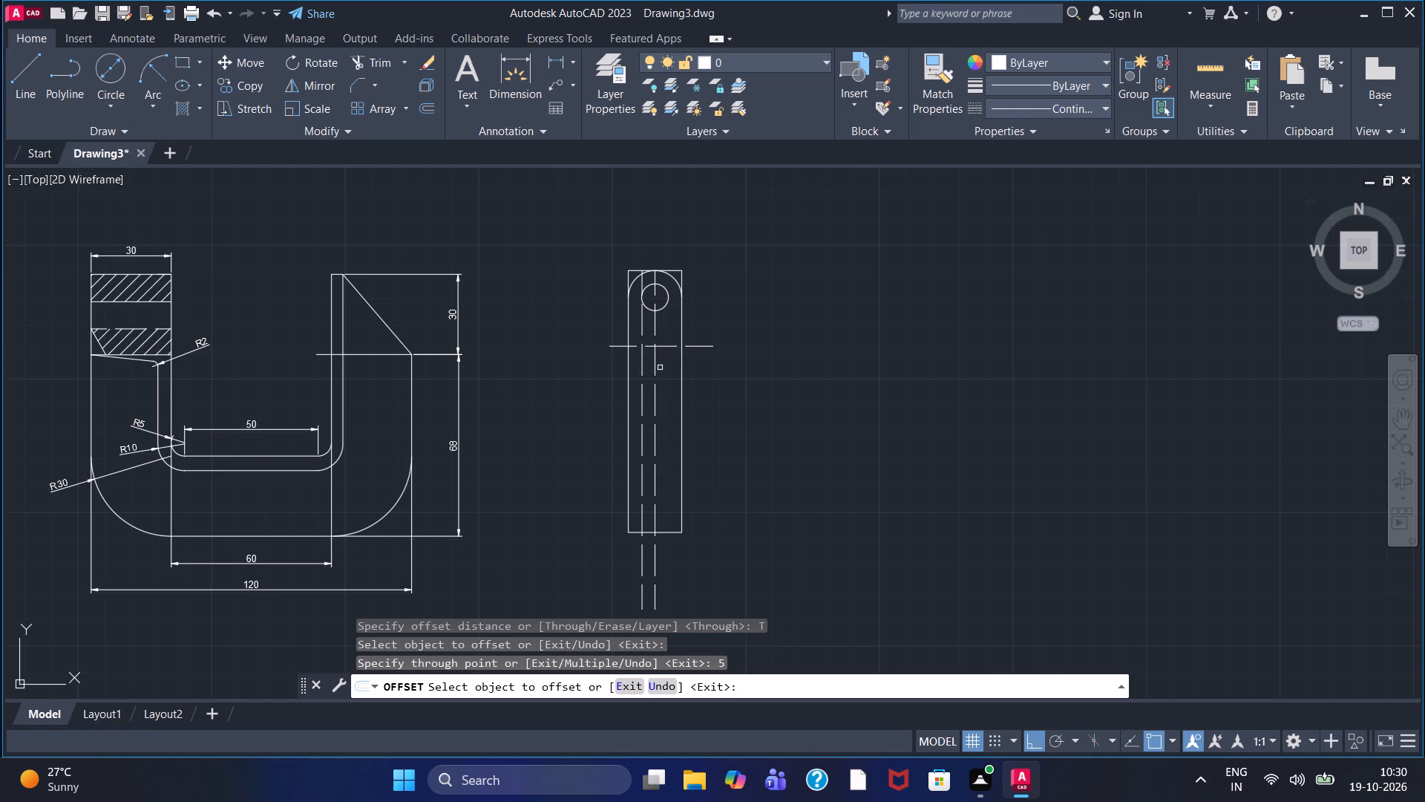
{"action": "left_click", "coordinate": [655, 370]}
{"action": "key", "text": "5"}
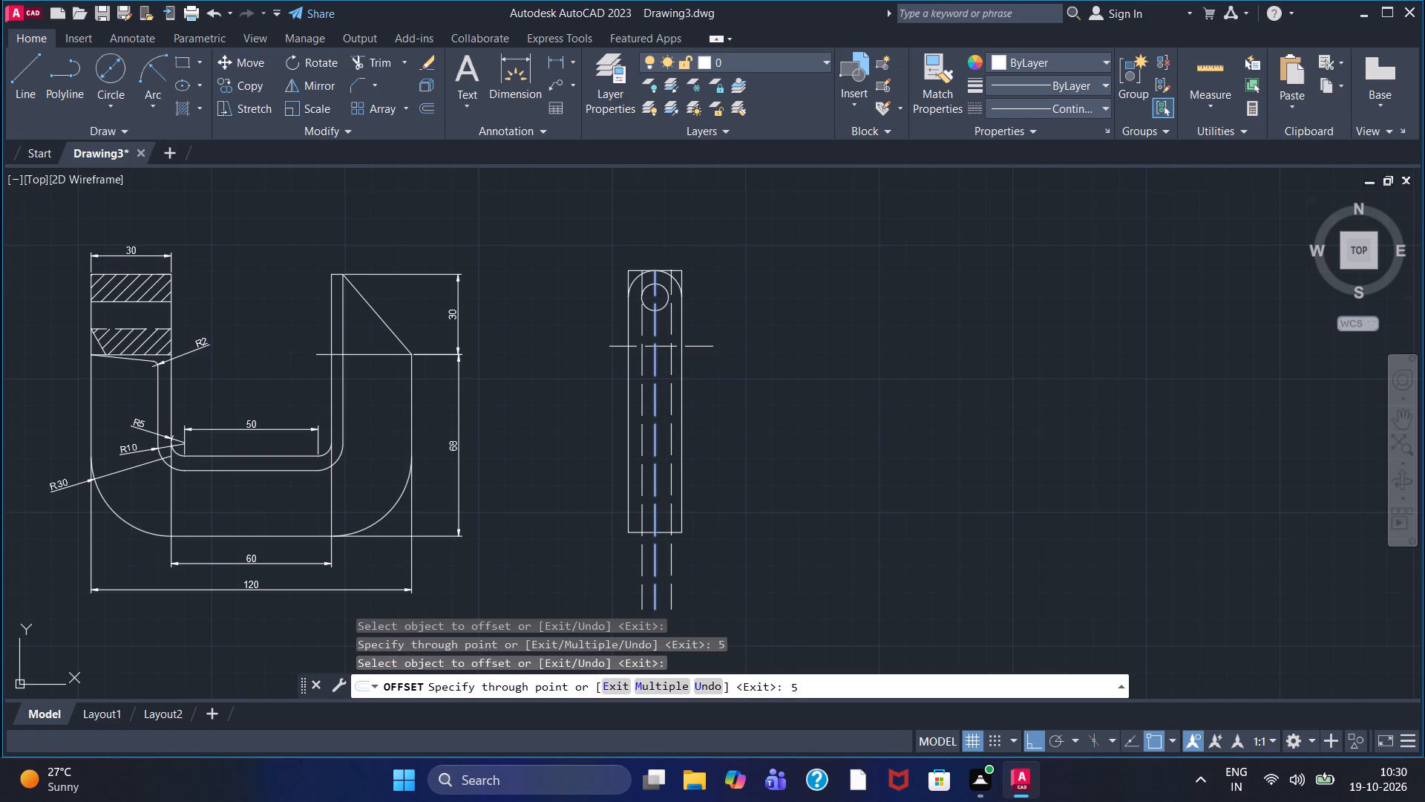
{"action": "key", "text": "Return"}
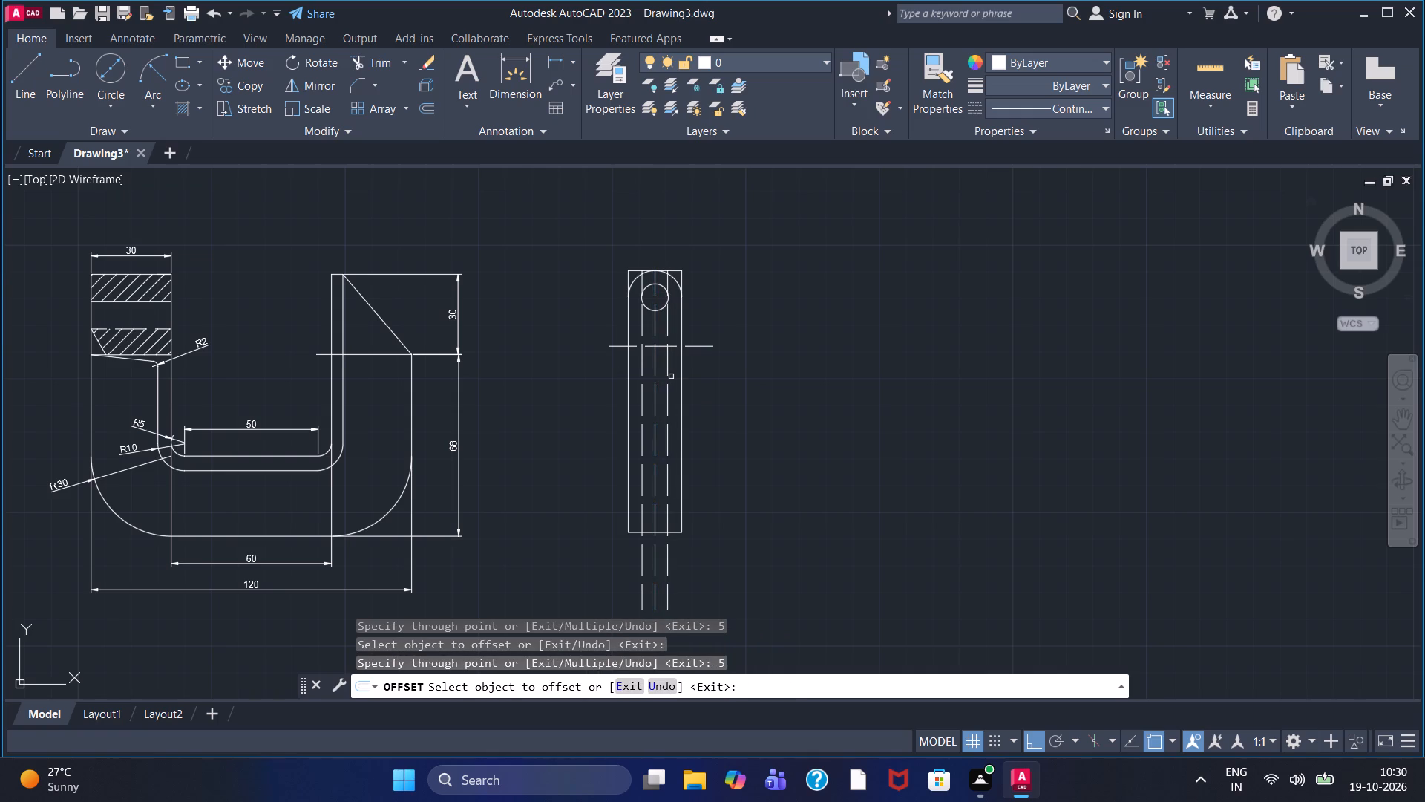
{"action": "key", "text": "Escape"}
Change the linetype of the left offset line in the side view to Continuous.
{"action": "scroll", "coordinate": [649, 255], "scroll_direction": "up", "scroll_amount": 1}
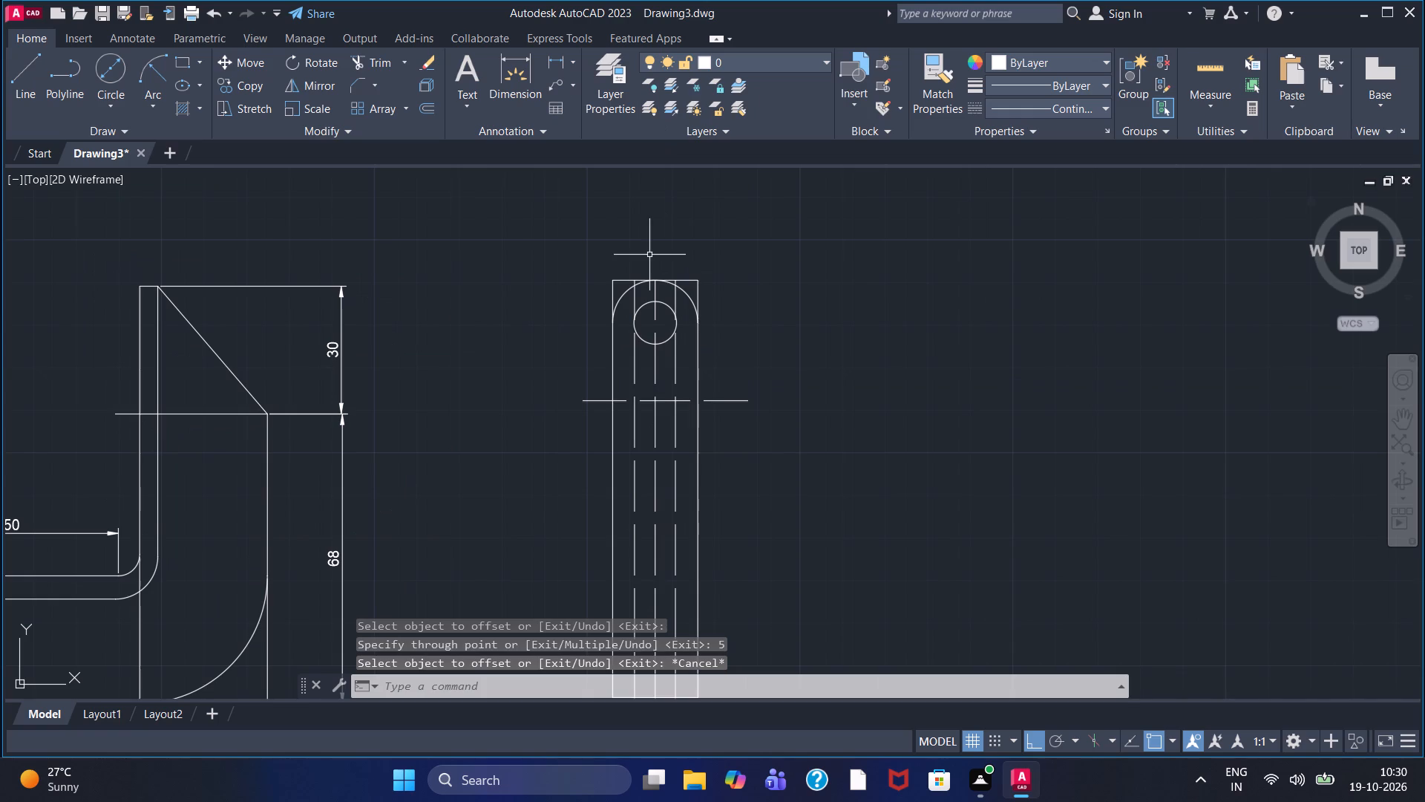
{"action": "left_click", "coordinate": [632, 378]}
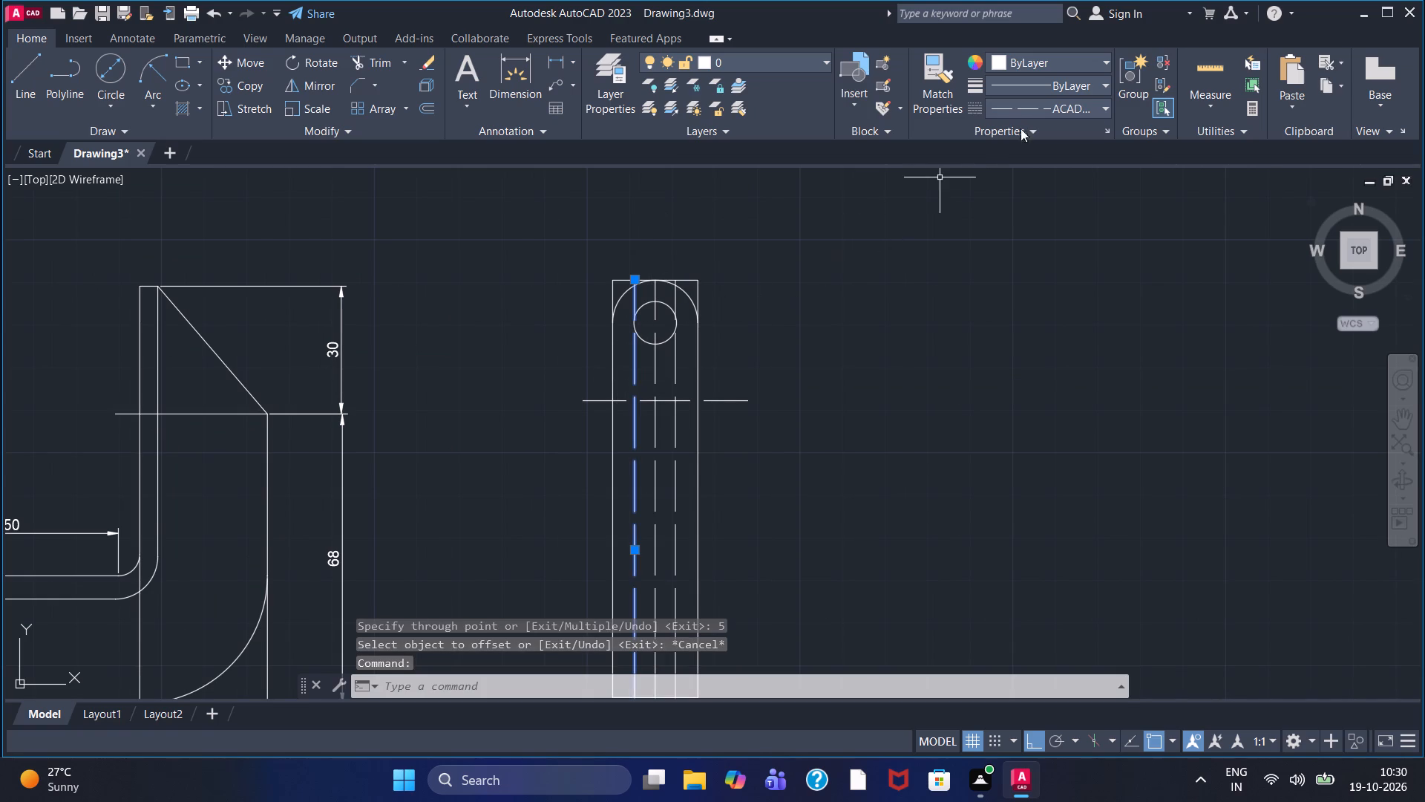
{"action": "left_click", "coordinate": [1038, 111]}
{"action": "left_click", "coordinate": [1039, 192]}
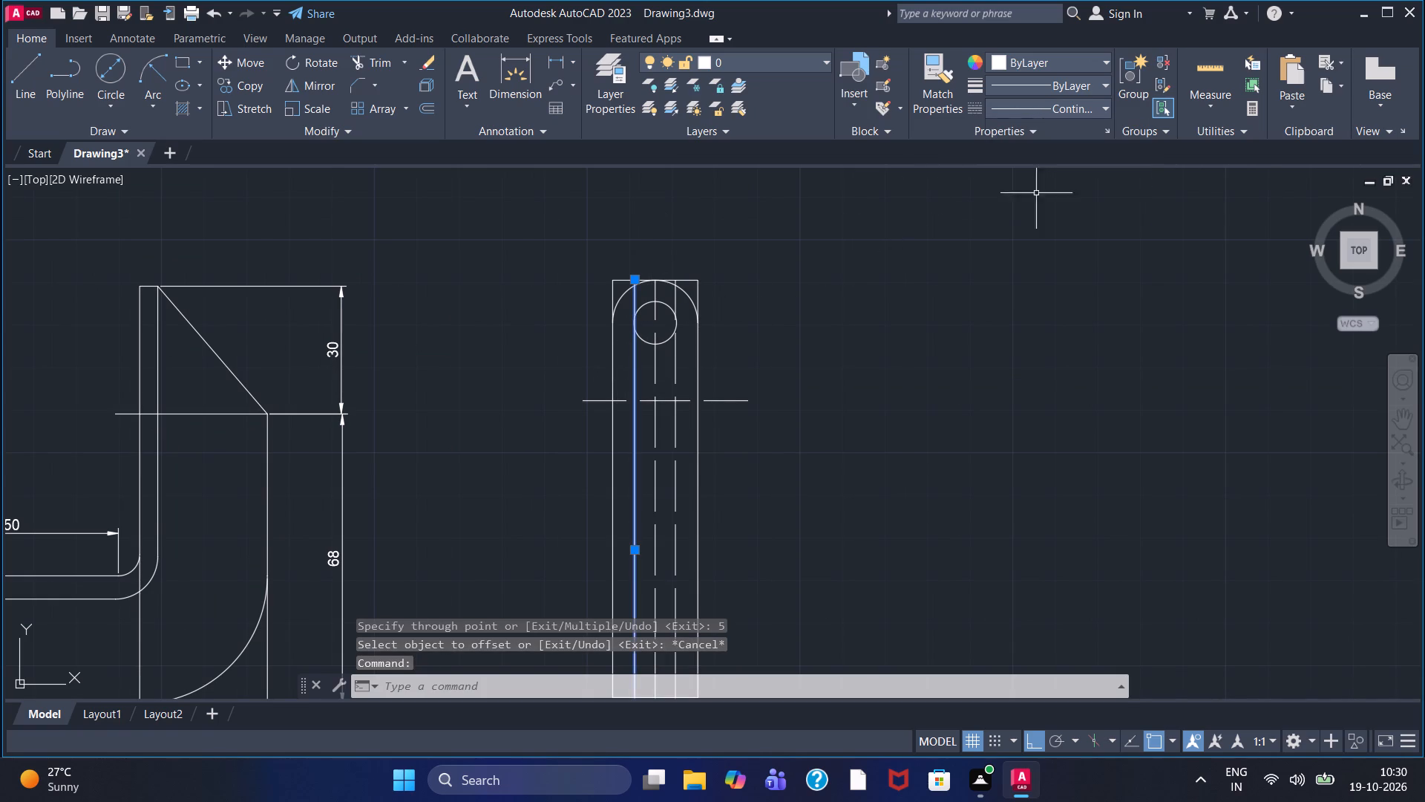
{"action": "left_click", "coordinate": [973, 287]}
{"action": "key", "text": "Escape"}
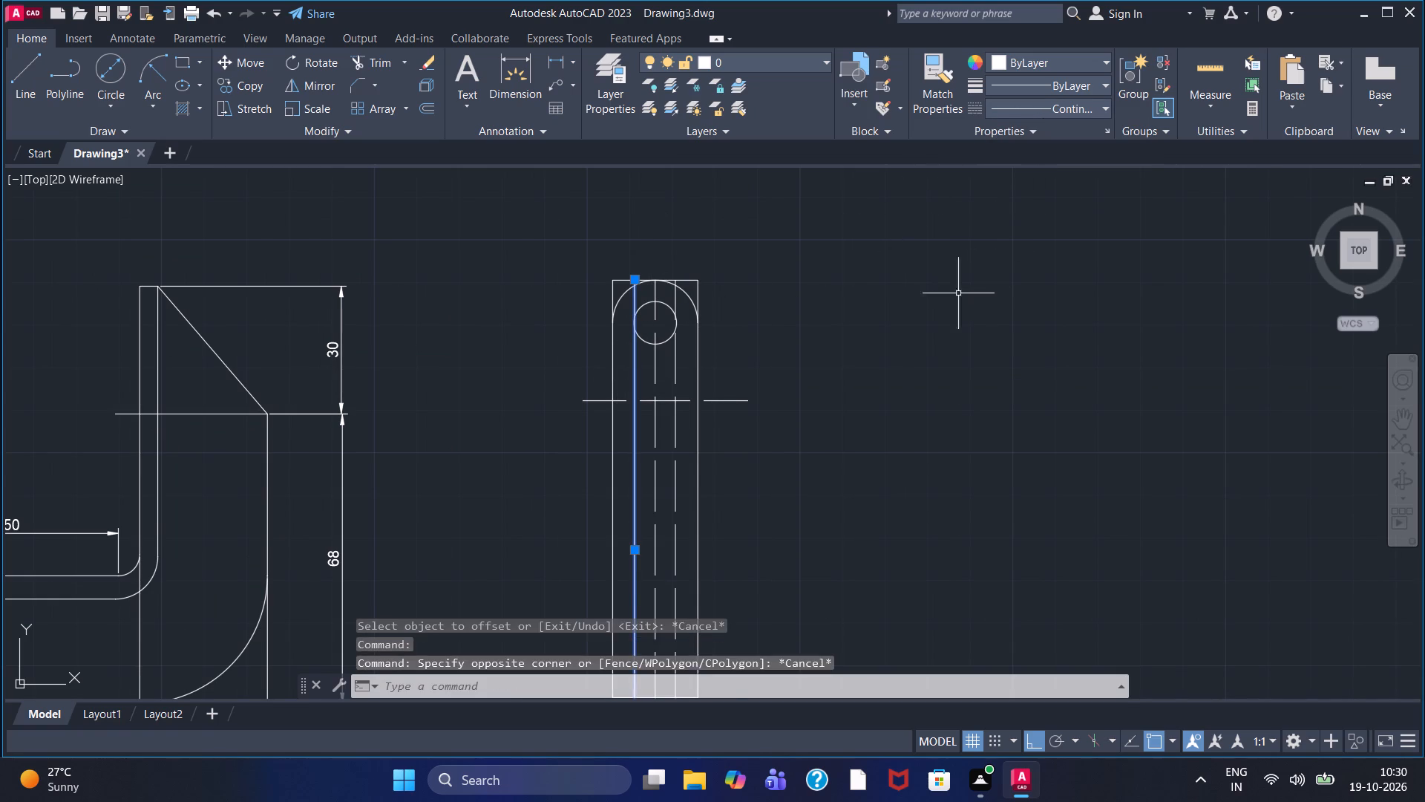
Change the linetype of the right offset line in the side view to Continuous.
{"action": "key", "text": "Escape"}
{"action": "left_click", "coordinate": [676, 371]}
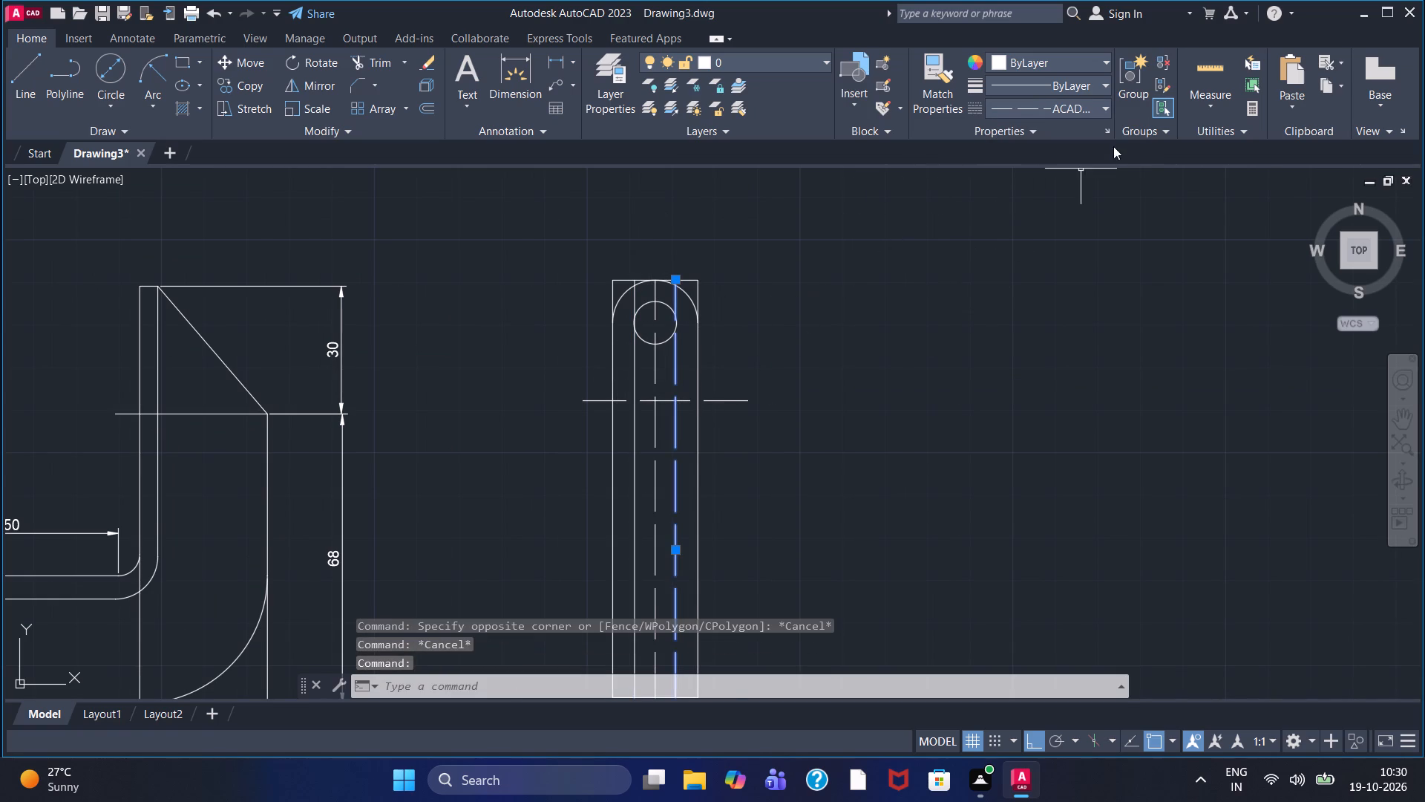
{"action": "left_click", "coordinate": [1106, 108]}
{"action": "left_click", "coordinate": [1082, 186]}
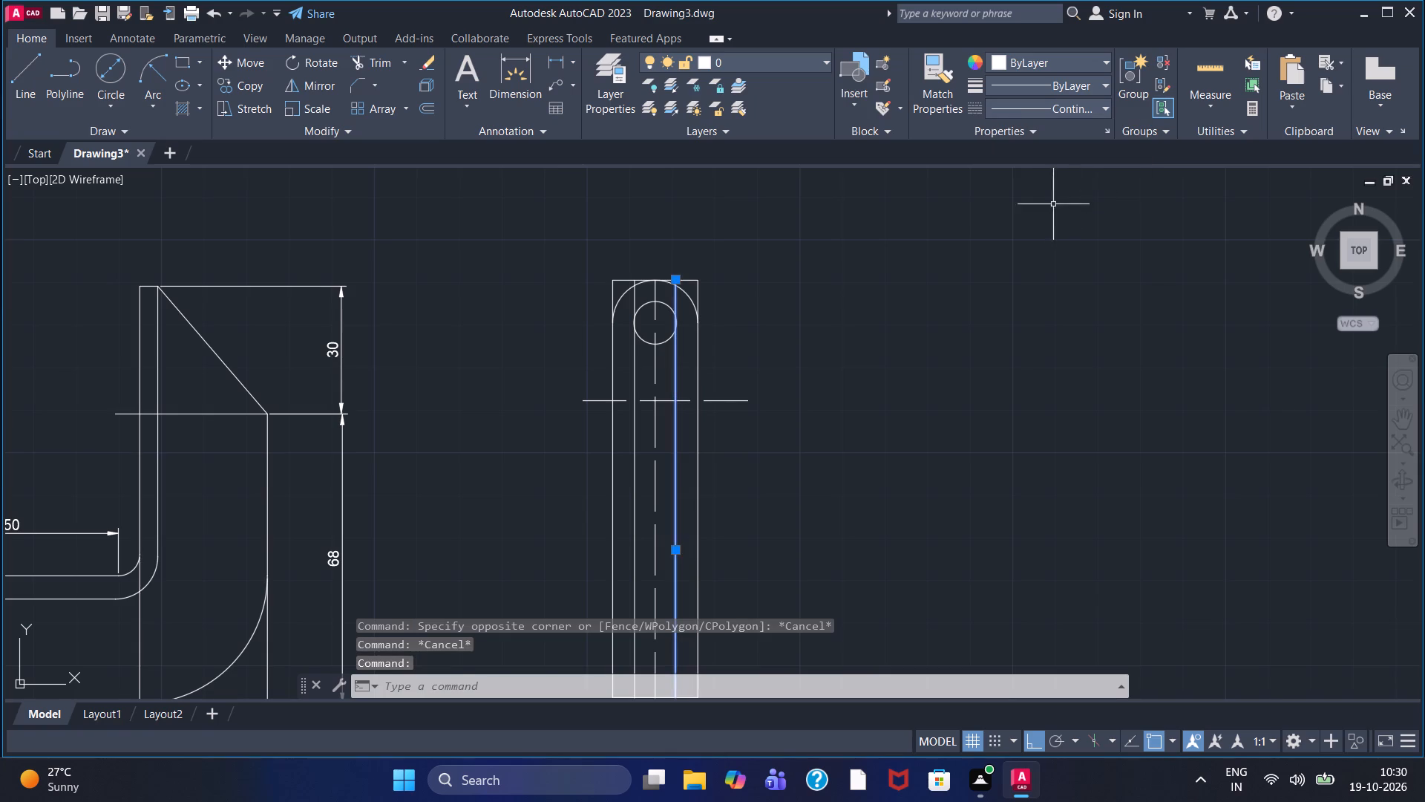
{"action": "key", "text": "Escape"}
Trim both offset lines in the side view above the rounded top, between the arc and the circle, and inside the circle.
{"action": "scroll", "coordinate": [688, 232], "scroll_direction": "up", "scroll_amount": 2}
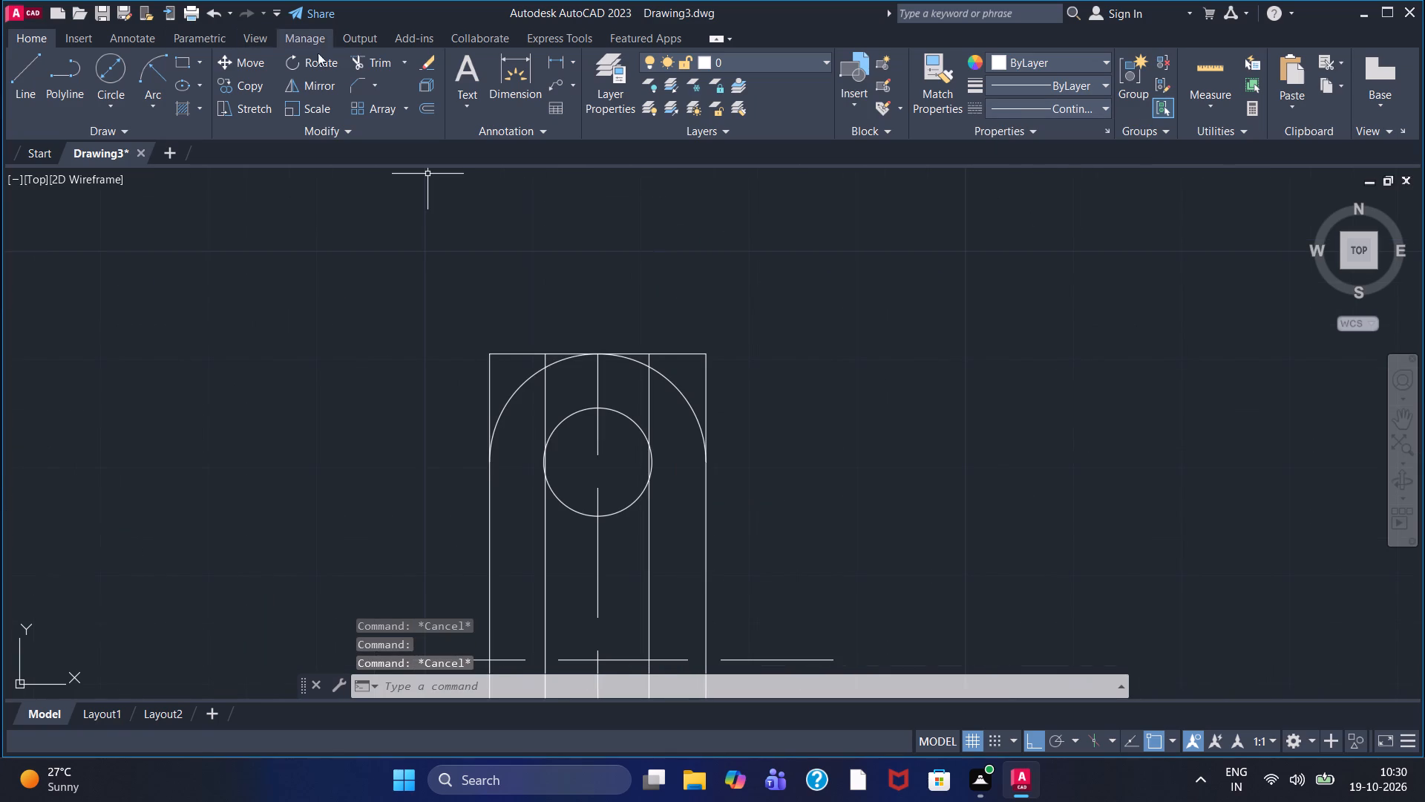
{"action": "left_click", "coordinate": [357, 67]}
{"action": "scroll", "coordinate": [566, 290], "scroll_direction": "up", "scroll_amount": 2}
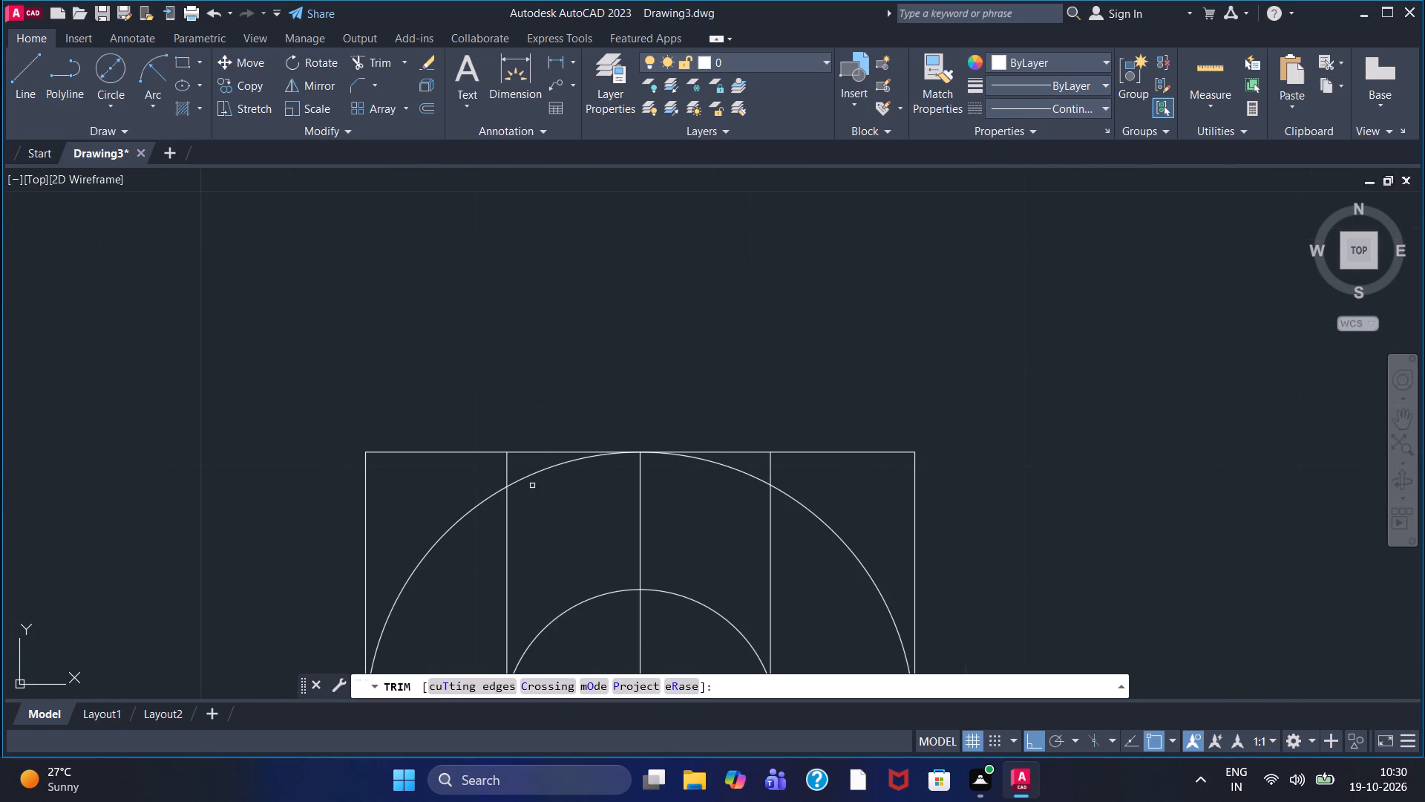
{"action": "left_click", "coordinate": [506, 470]}
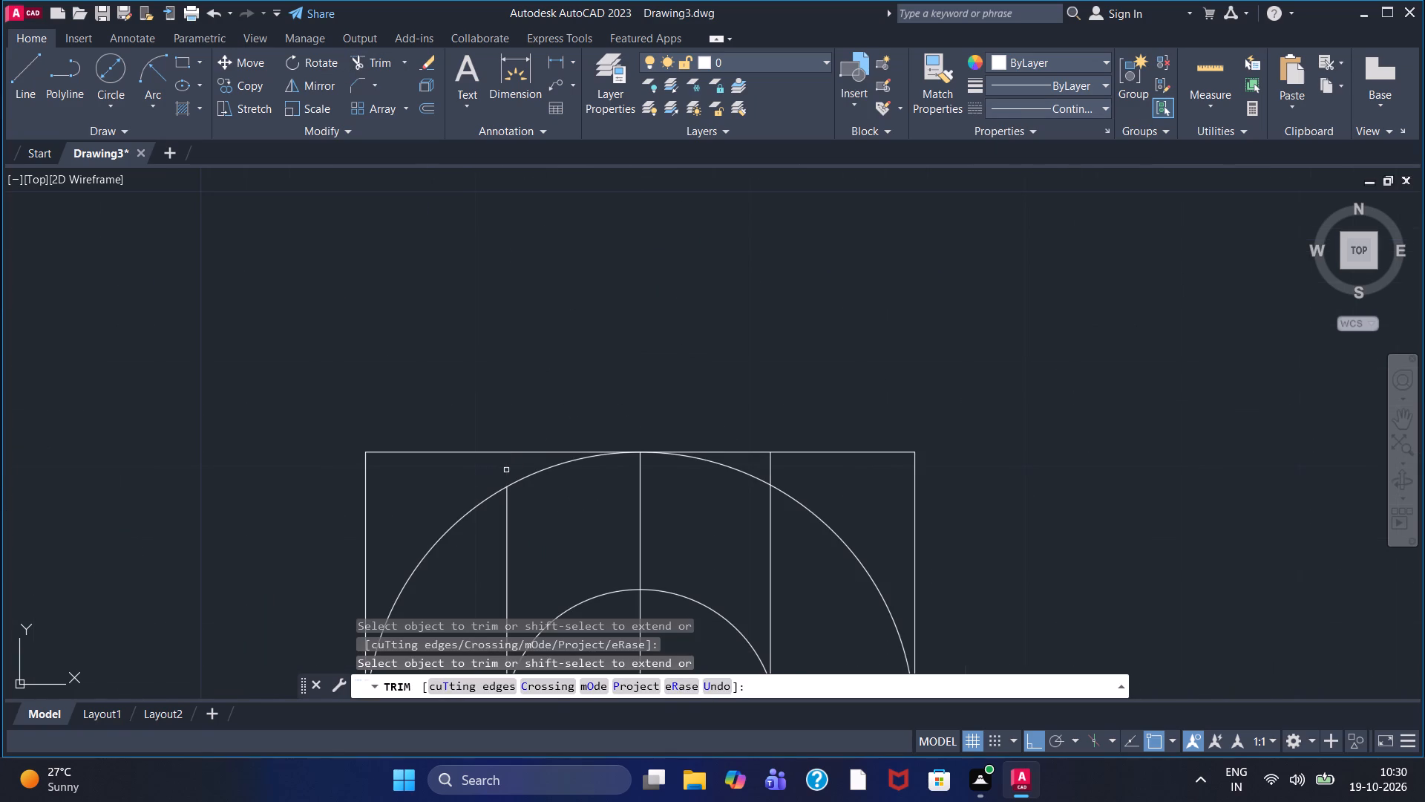
{"action": "left_click", "coordinate": [773, 466]}
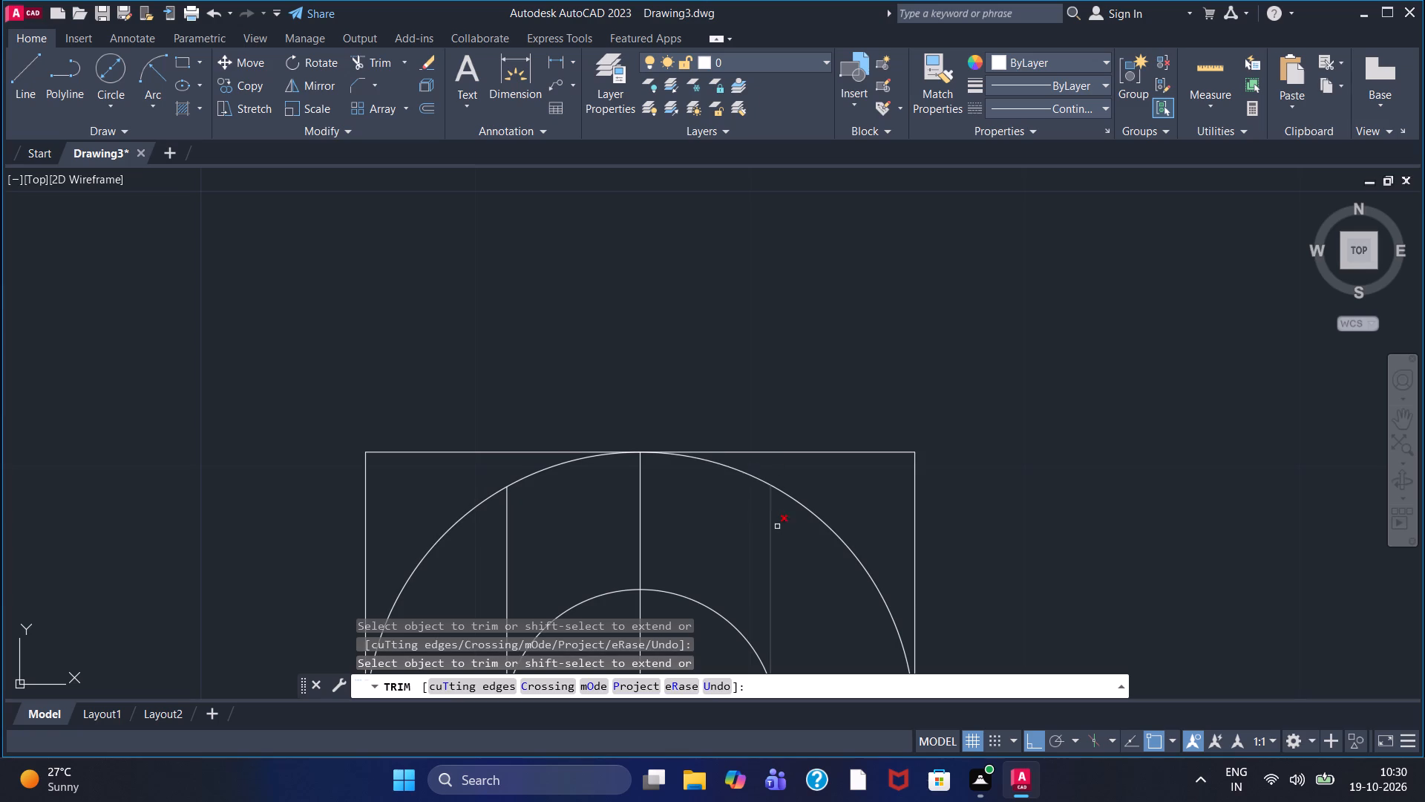
{"action": "left_click", "coordinate": [768, 529]}
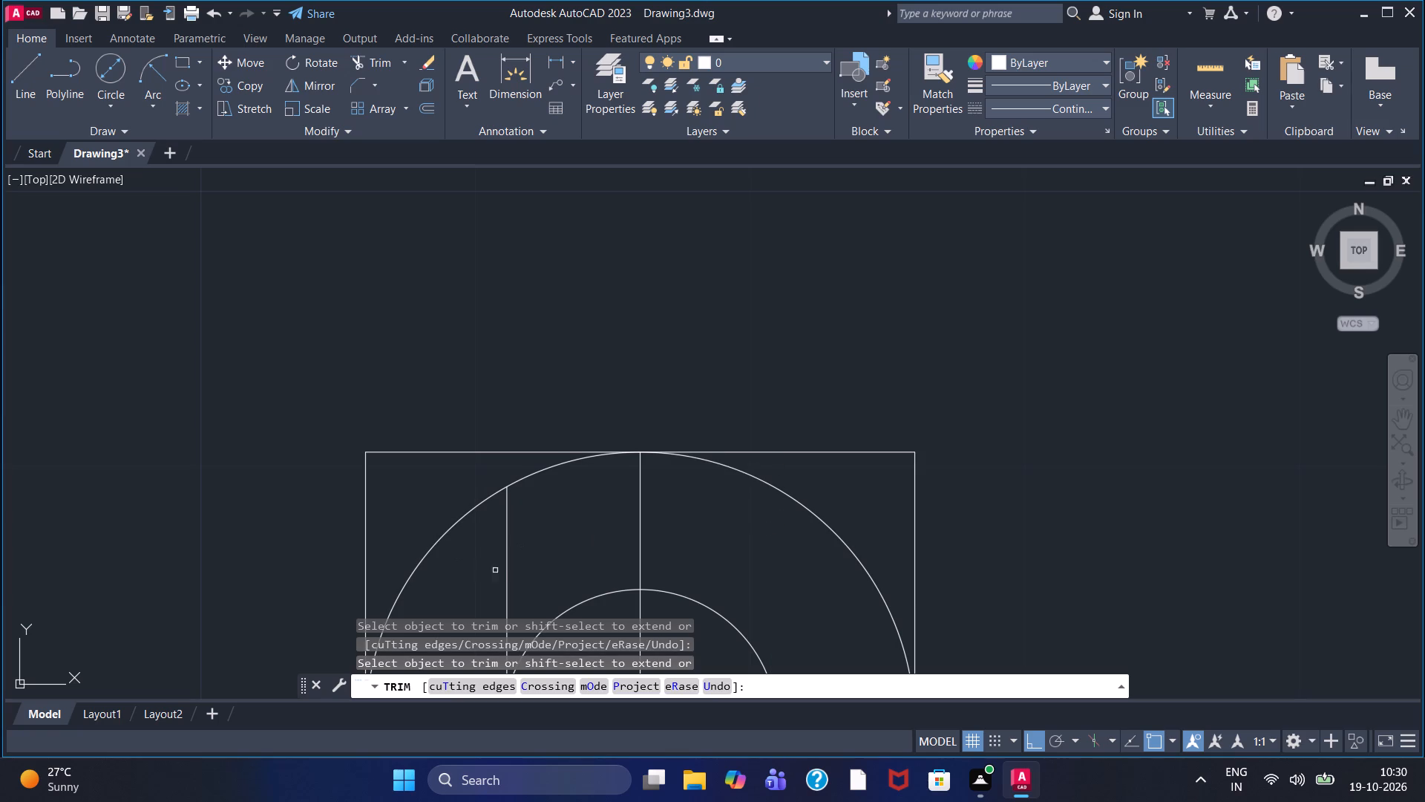
{"action": "left_click", "coordinate": [508, 580]}
{"action": "scroll", "coordinate": [513, 577], "scroll_direction": "down", "scroll_amount": 1}
{"action": "middle_click_drag", "start_coordinate": [538, 565], "coordinate": [672, 310]}
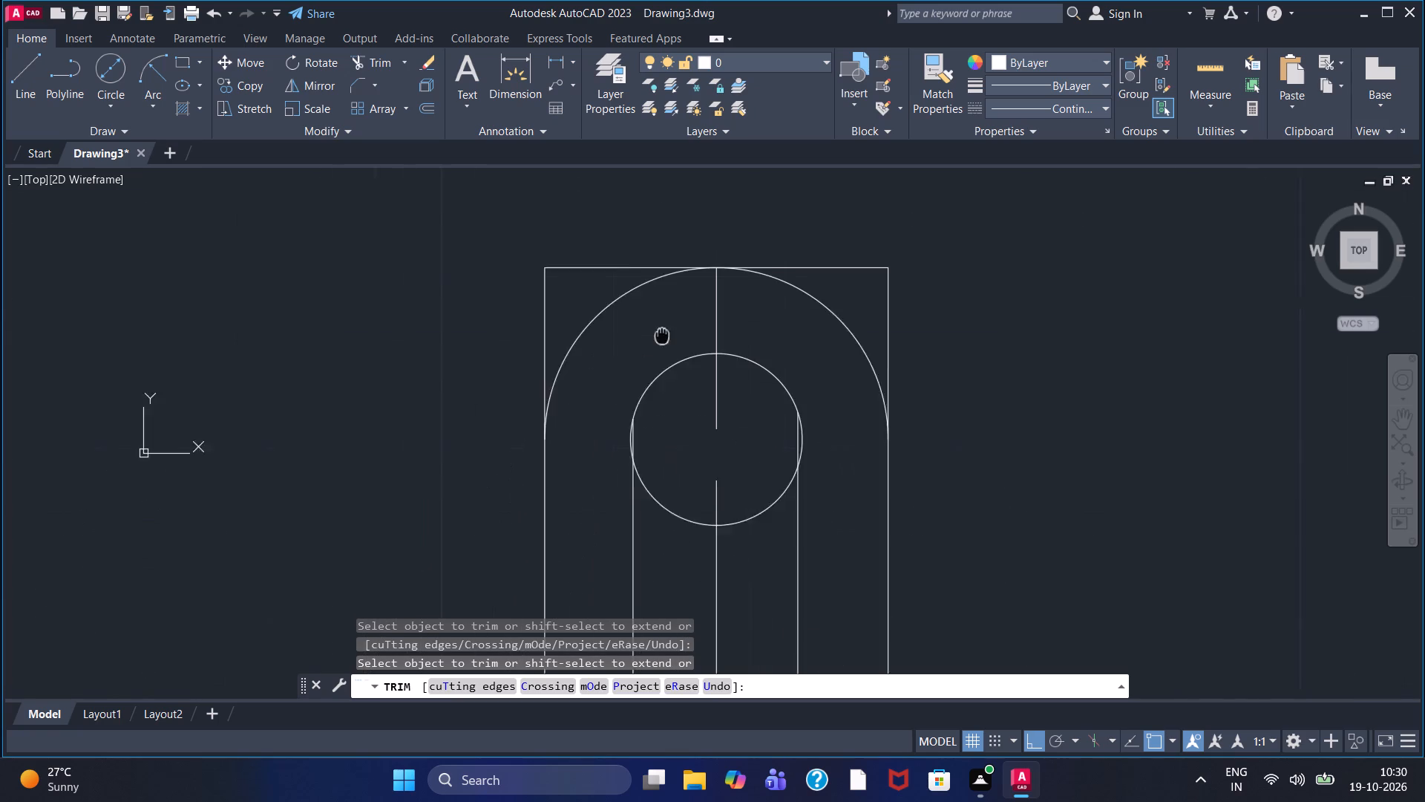
{"action": "middle_click_drag", "start_coordinate": [672, 310], "coordinate": [683, 287]}
{"action": "scroll", "coordinate": [623, 379], "scroll_direction": "up", "scroll_amount": 3}
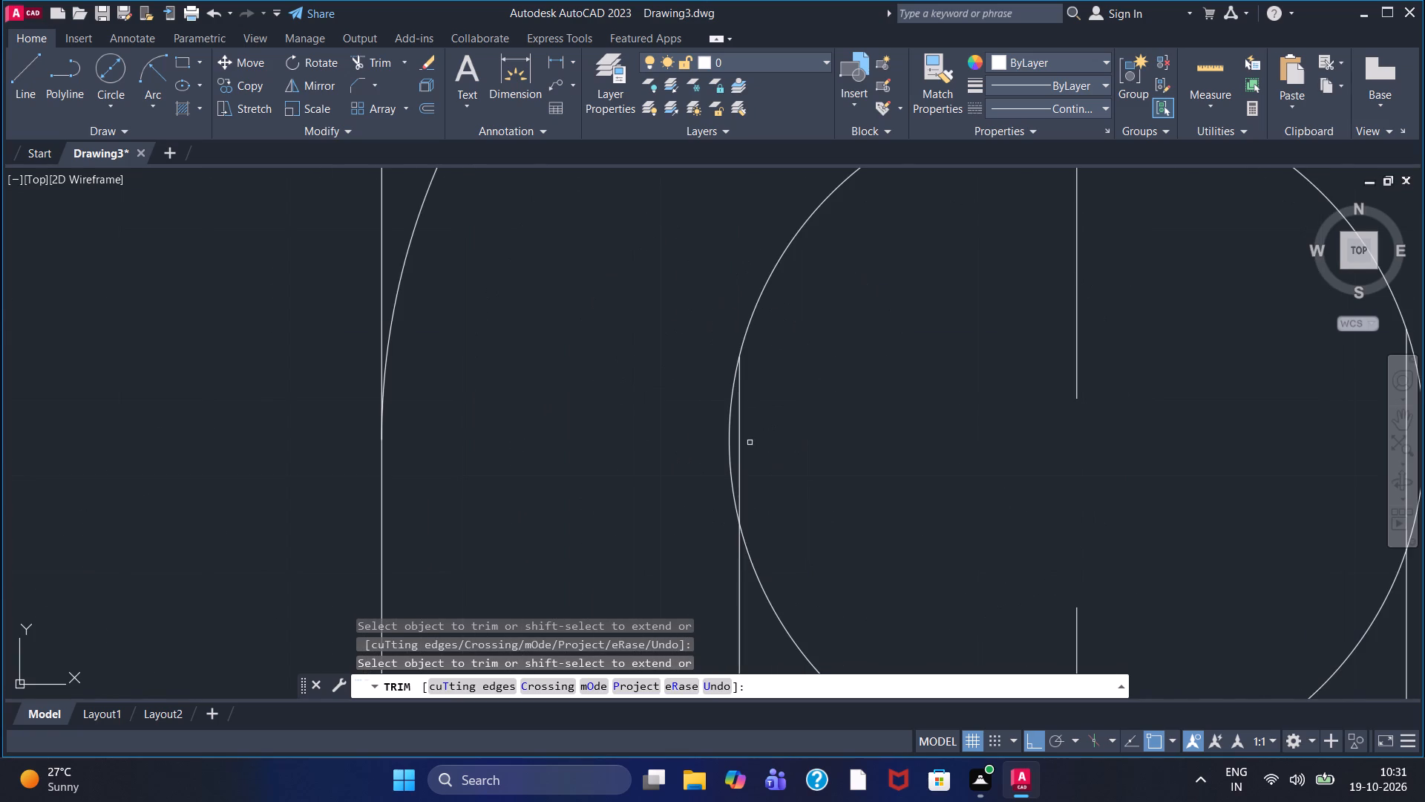
{"action": "left_click", "coordinate": [740, 435]}
{"action": "scroll", "coordinate": [954, 461], "scroll_direction": "down", "scroll_amount": 1}
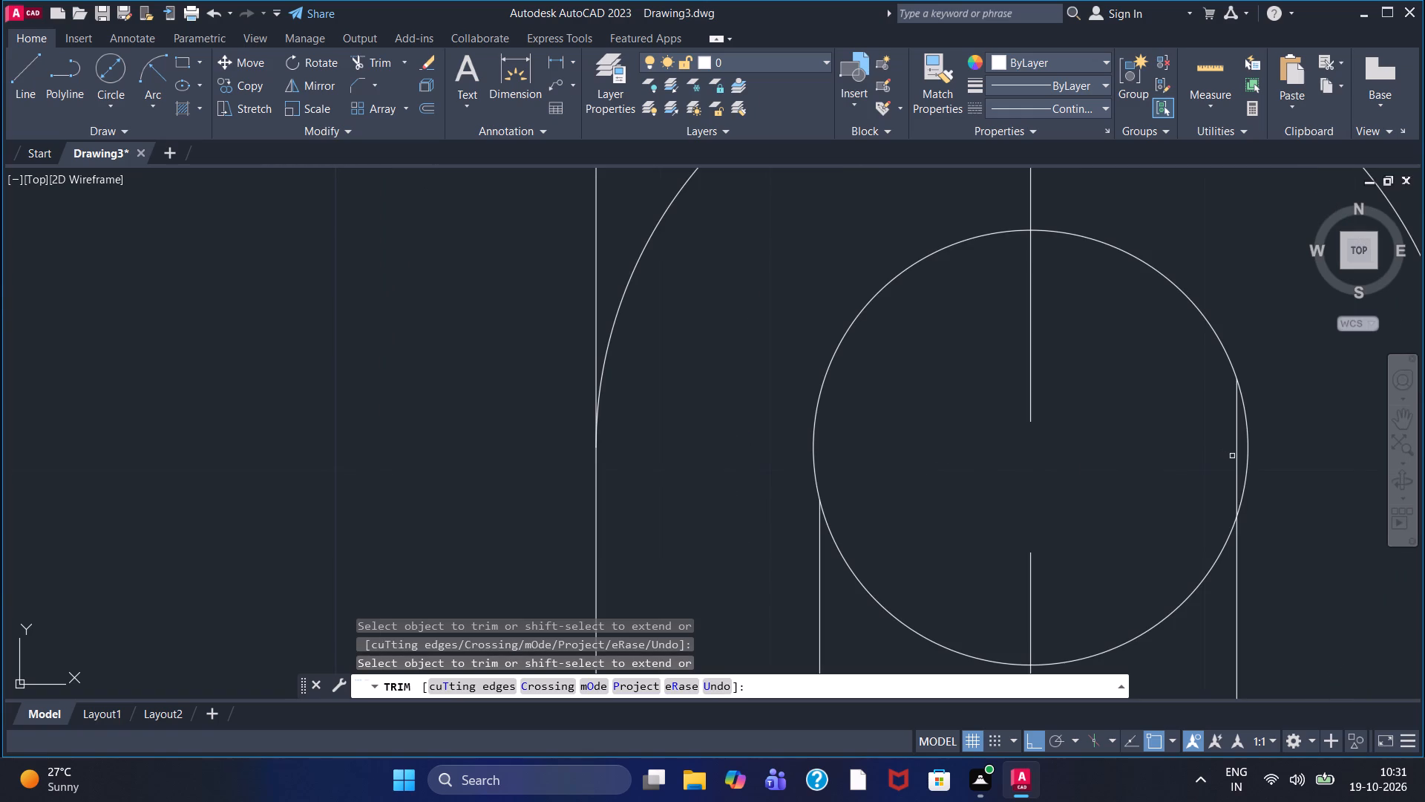
{"action": "left_click", "coordinate": [1236, 457]}
Trim both offset lines between the circle and the horizontal dashed line of the side view.
{"action": "scroll", "coordinate": [1188, 472], "scroll_direction": "down", "scroll_amount": 1}
{"action": "middle_click_drag", "start_coordinate": [1131, 467], "coordinate": [1107, 381]}
{"action": "scroll", "coordinate": [1107, 381], "scroll_direction": "down", "scroll_amount": 2}
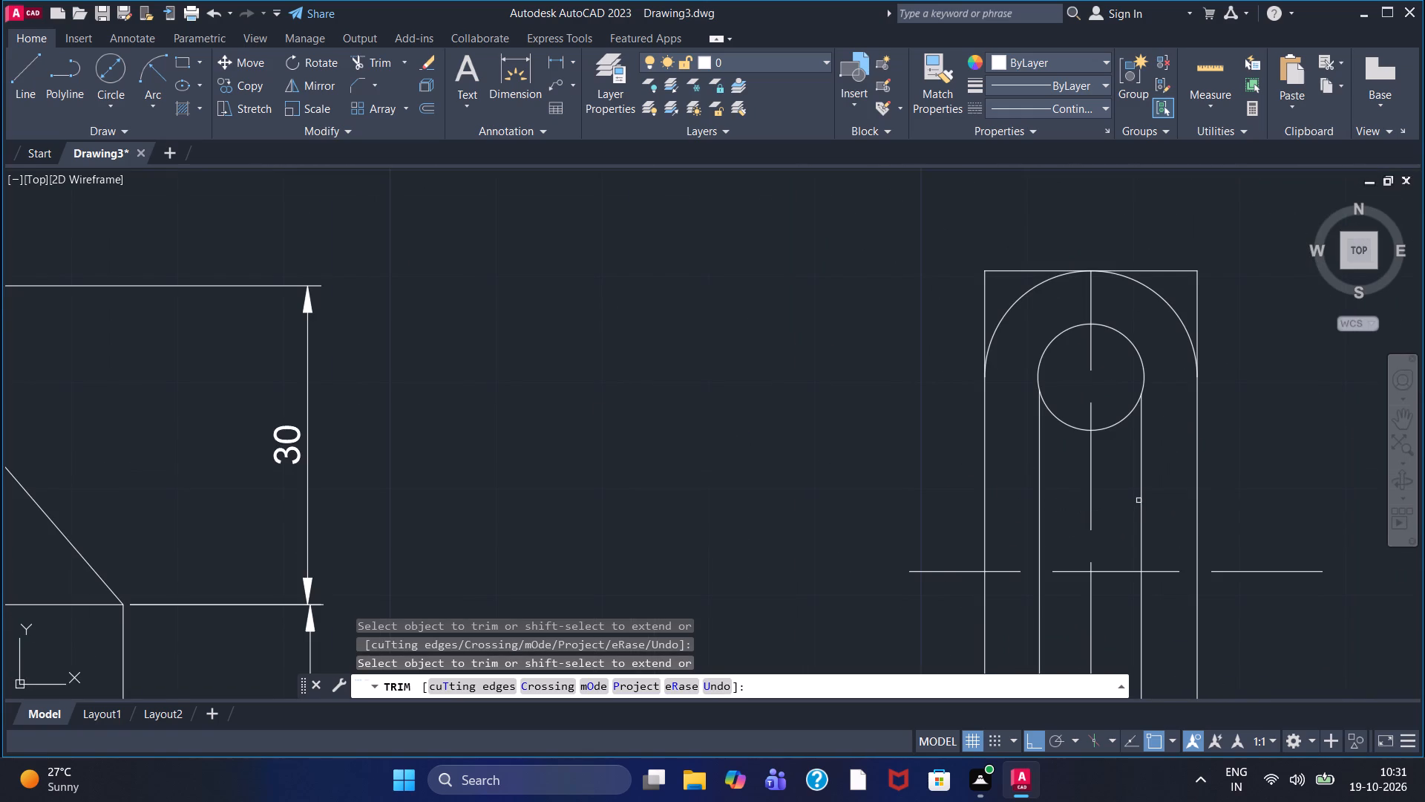
{"action": "left_click", "coordinate": [1142, 502]}
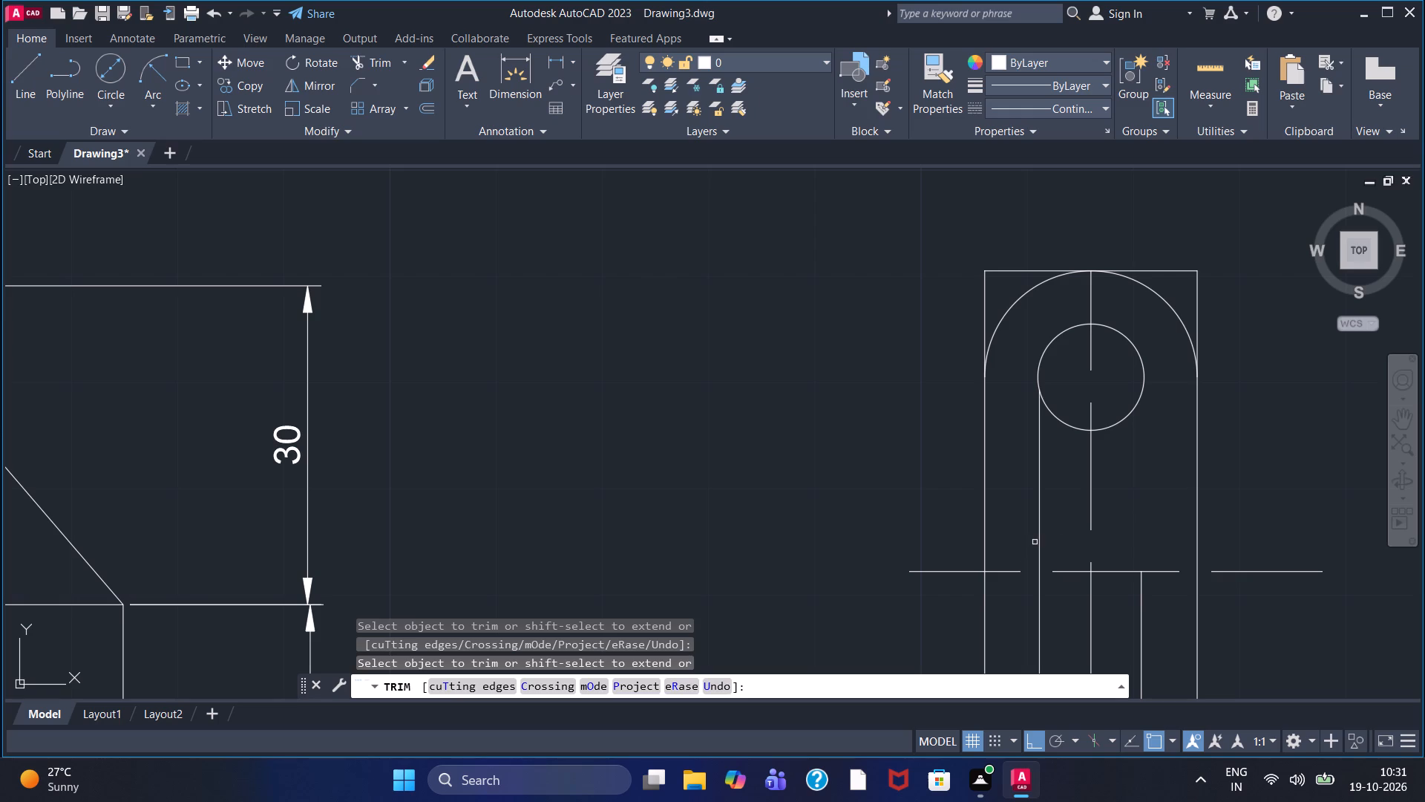
{"action": "left_click", "coordinate": [1038, 541]}
Remove every piece of the horizontal dashed line across the side view with Trim.
{"action": "middle_click_drag", "start_coordinate": [1032, 532], "coordinate": [996, 408]}
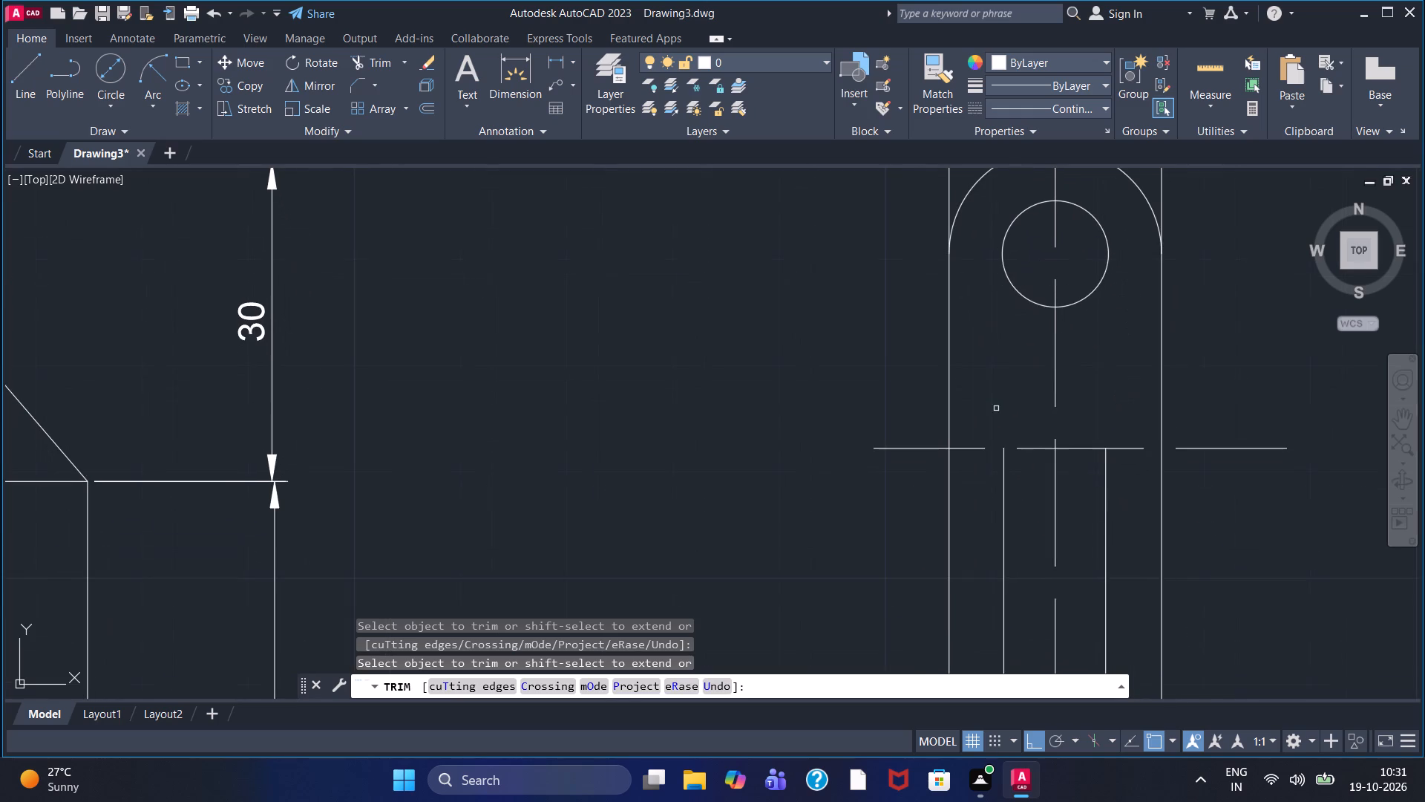
{"action": "left_click", "coordinate": [977, 449]}
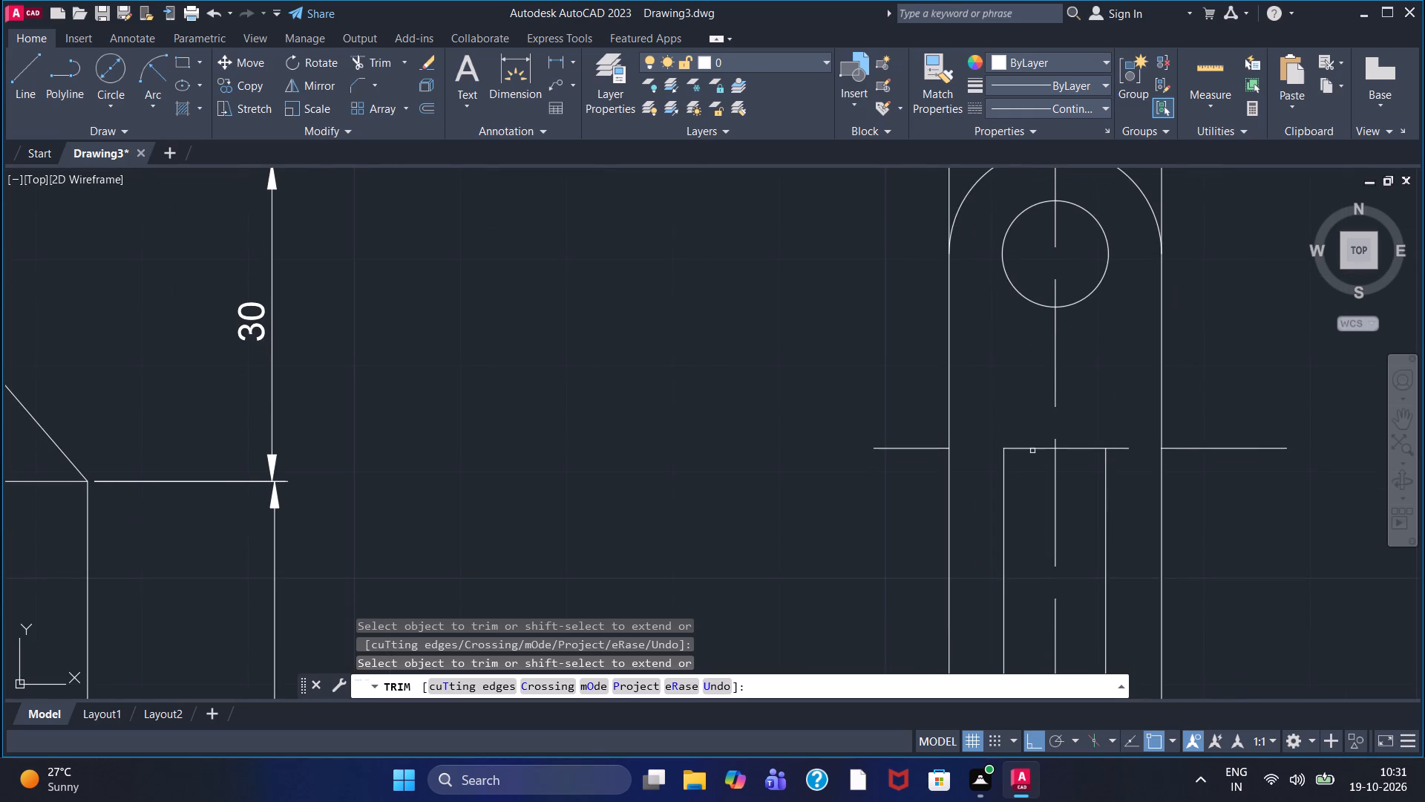
{"action": "left_click", "coordinate": [1032, 451]}
{"action": "left_click", "coordinate": [1083, 449]}
{"action": "left_click", "coordinate": [1123, 447]}
{"action": "left_click", "coordinate": [1187, 447]}
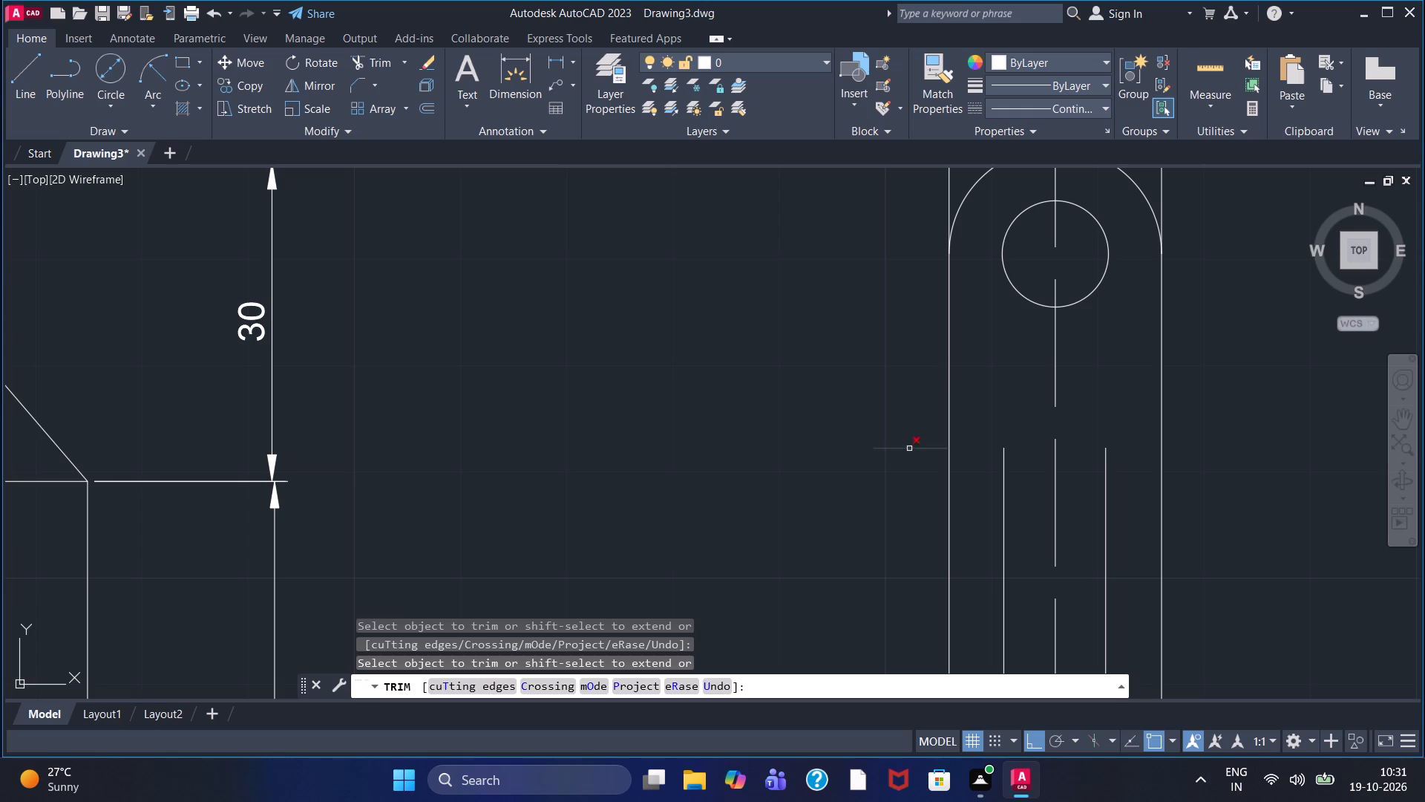
{"action": "left_click", "coordinate": [909, 448]}
{"action": "scroll", "coordinate": [894, 421], "scroll_direction": "down", "scroll_amount": 1}
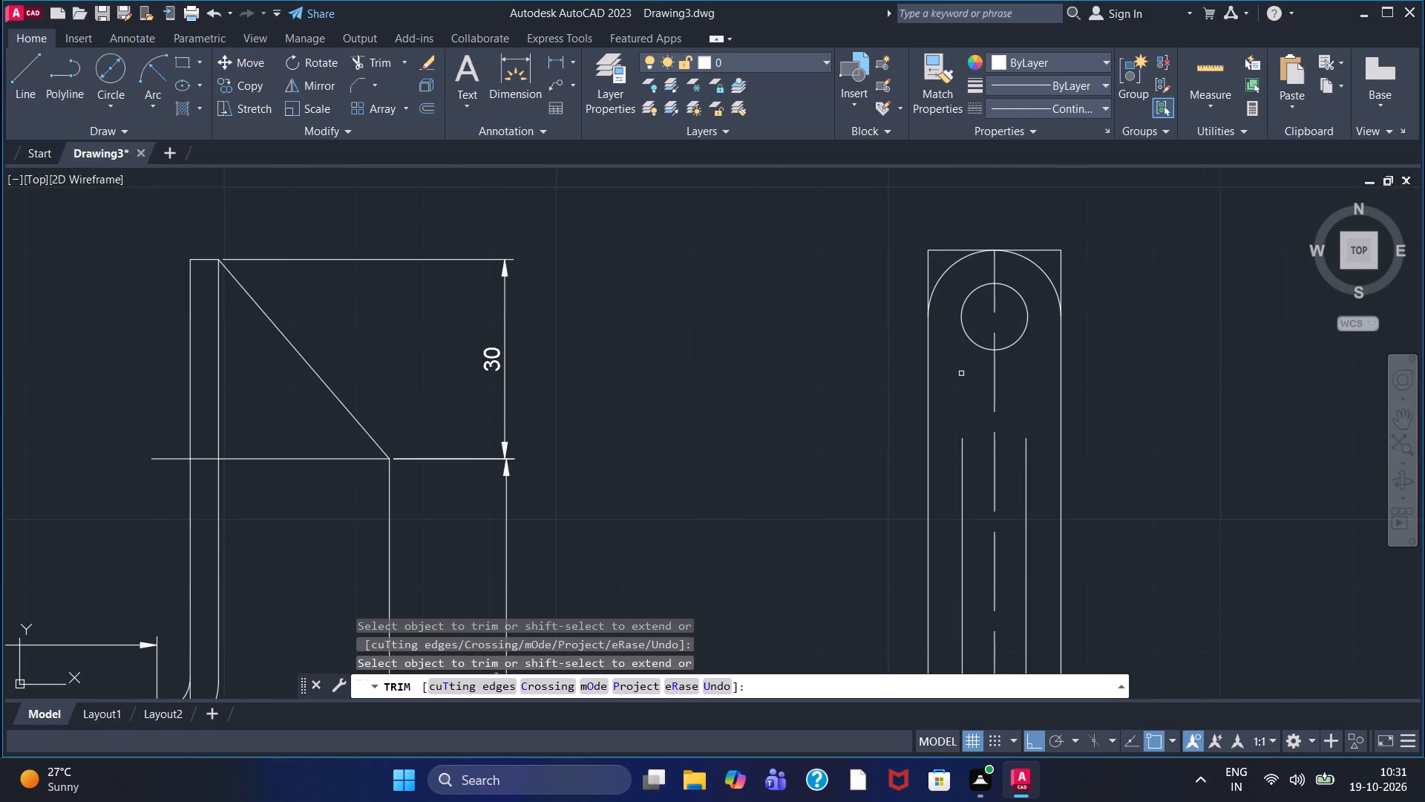
{"action": "scroll", "coordinate": [961, 374], "scroll_direction": "down", "scroll_amount": 1}
{"action": "middle_click_drag", "start_coordinate": [897, 444], "coordinate": [882, 394]}
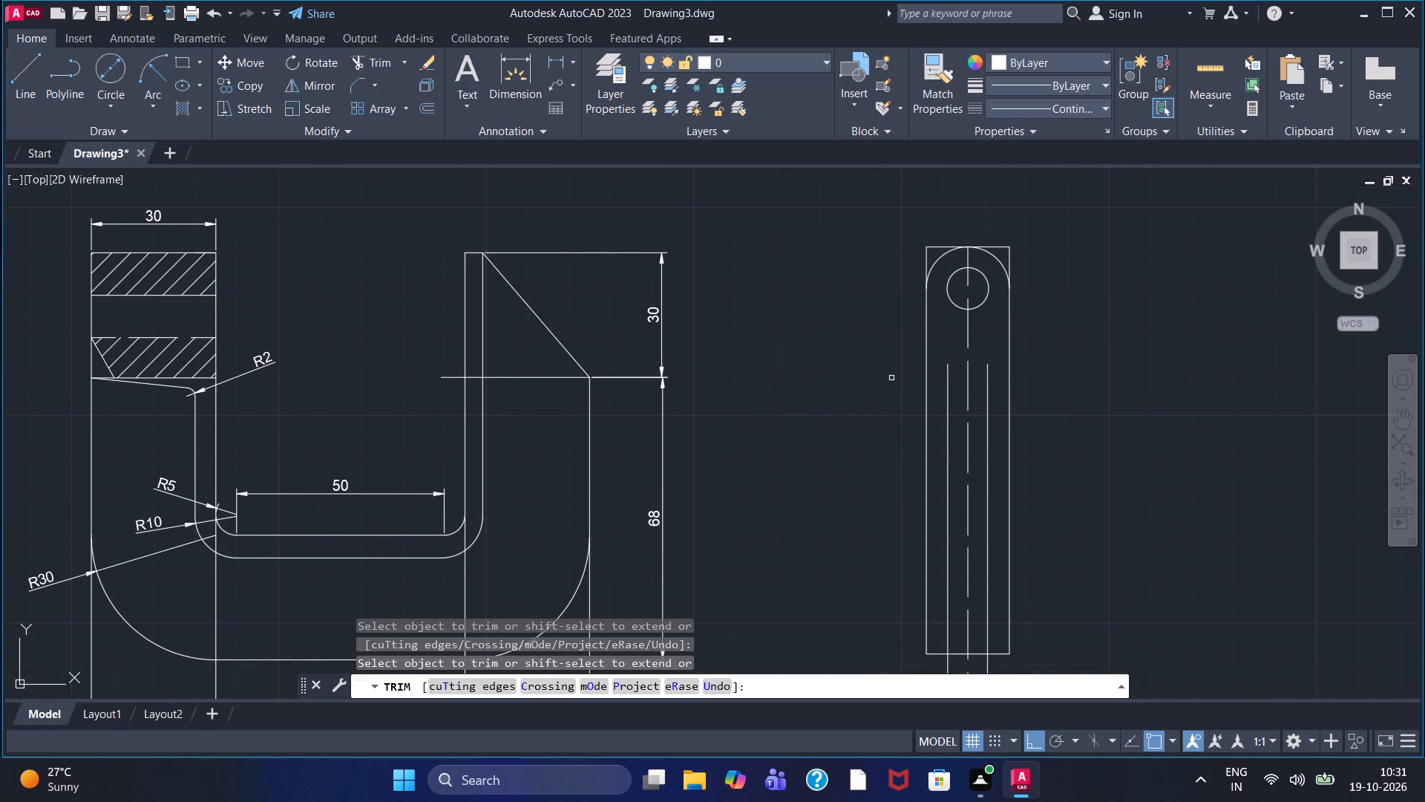
{"action": "key", "text": "Escape"}
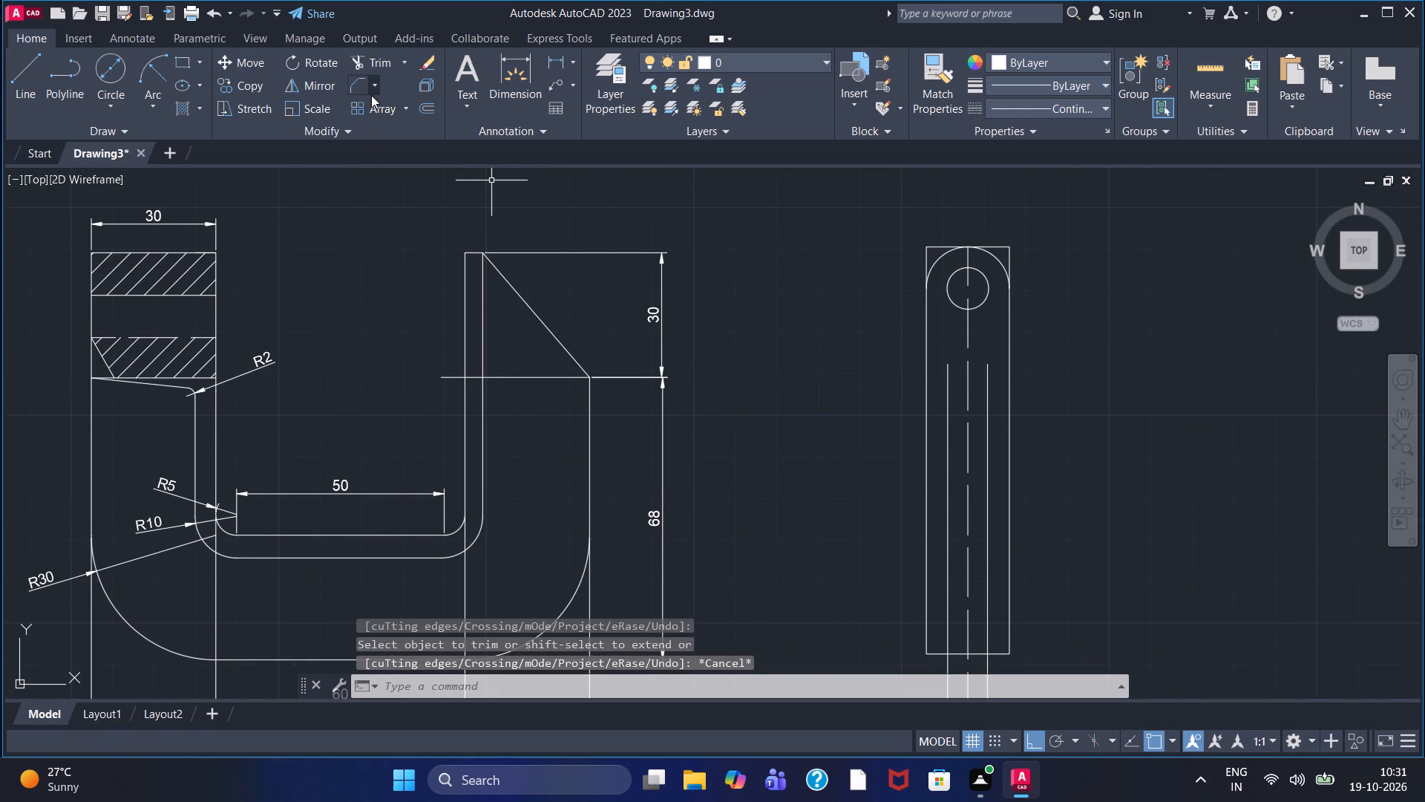
Draw short horizontal lines outward from the upper ends of the two offset lines, past the side view's left and right edges.
{"action": "left_click", "coordinate": [17, 75]}
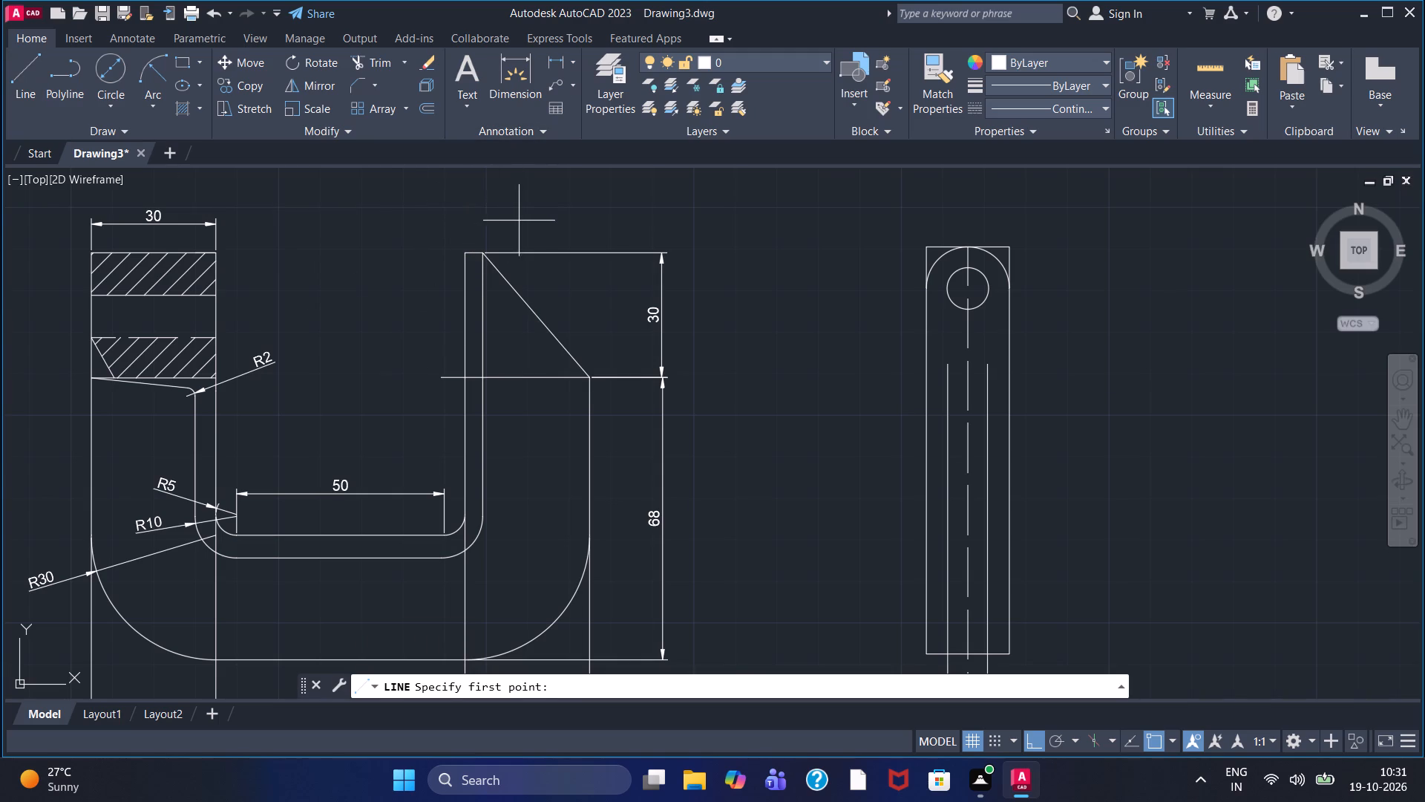
{"action": "left_click", "coordinate": [945, 371]}
{"action": "left_click", "coordinate": [888, 372]}
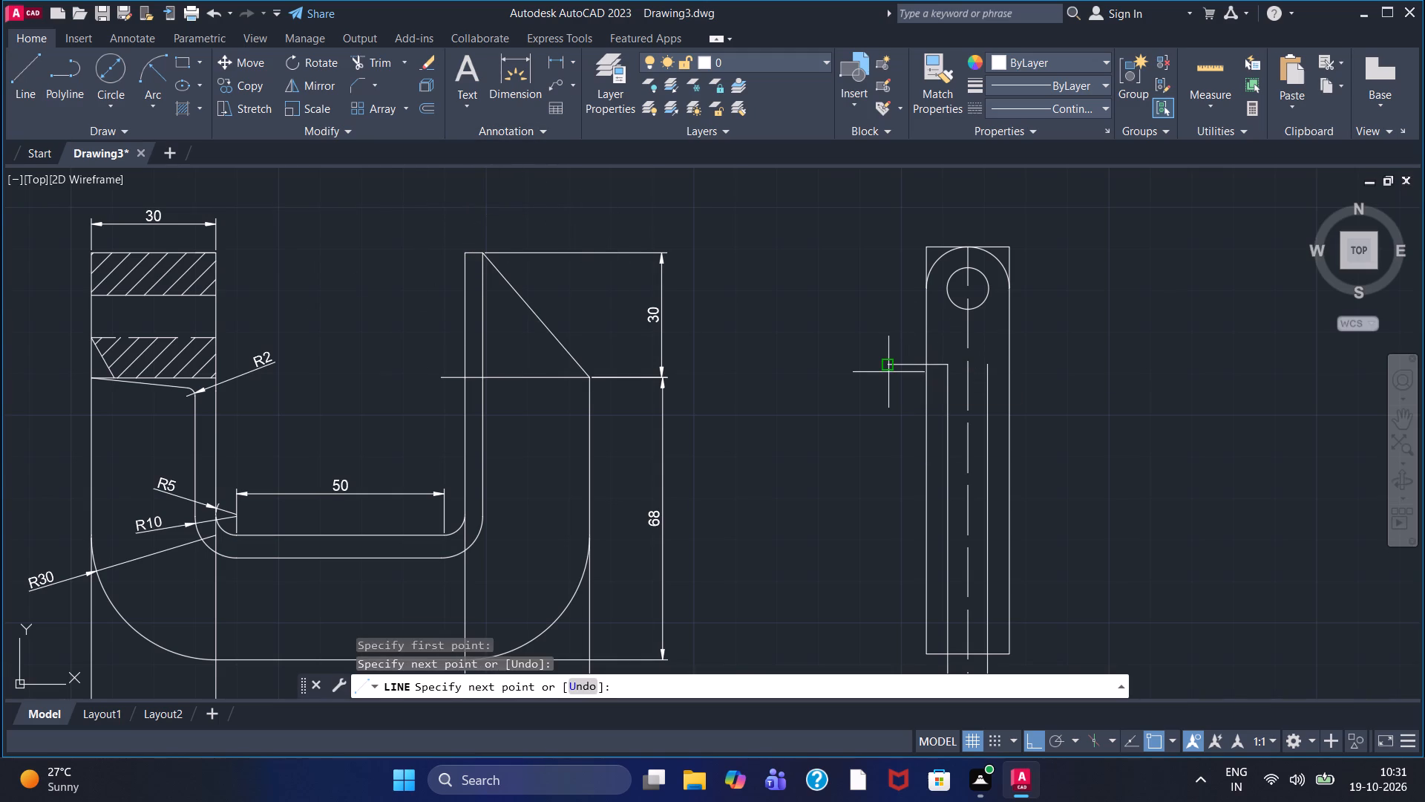
{"action": "right_click", "coordinate": [891, 372]}
{"action": "left_click", "coordinate": [914, 379]}
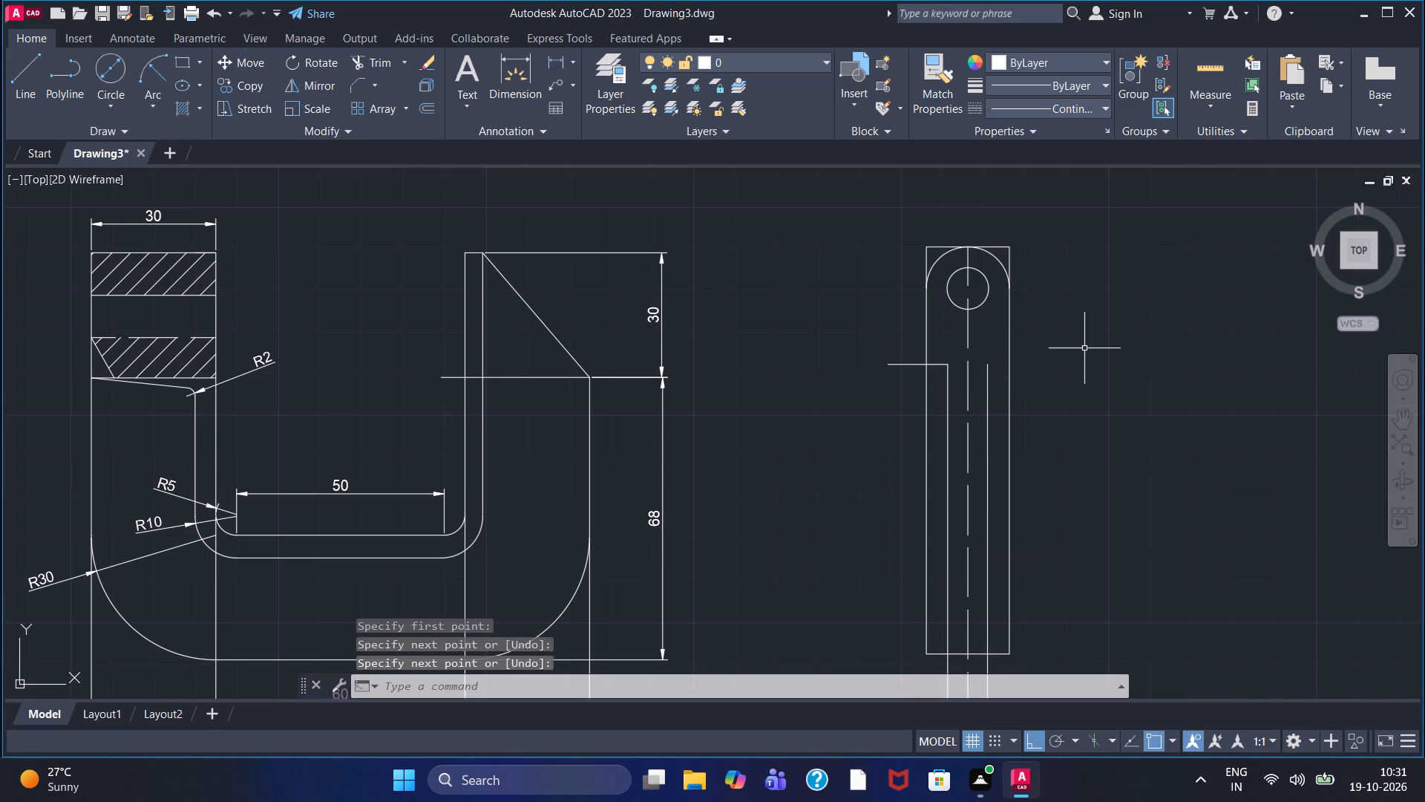
{"action": "right_click", "coordinate": [1084, 348]}
{"action": "left_click", "coordinate": [1124, 359]}
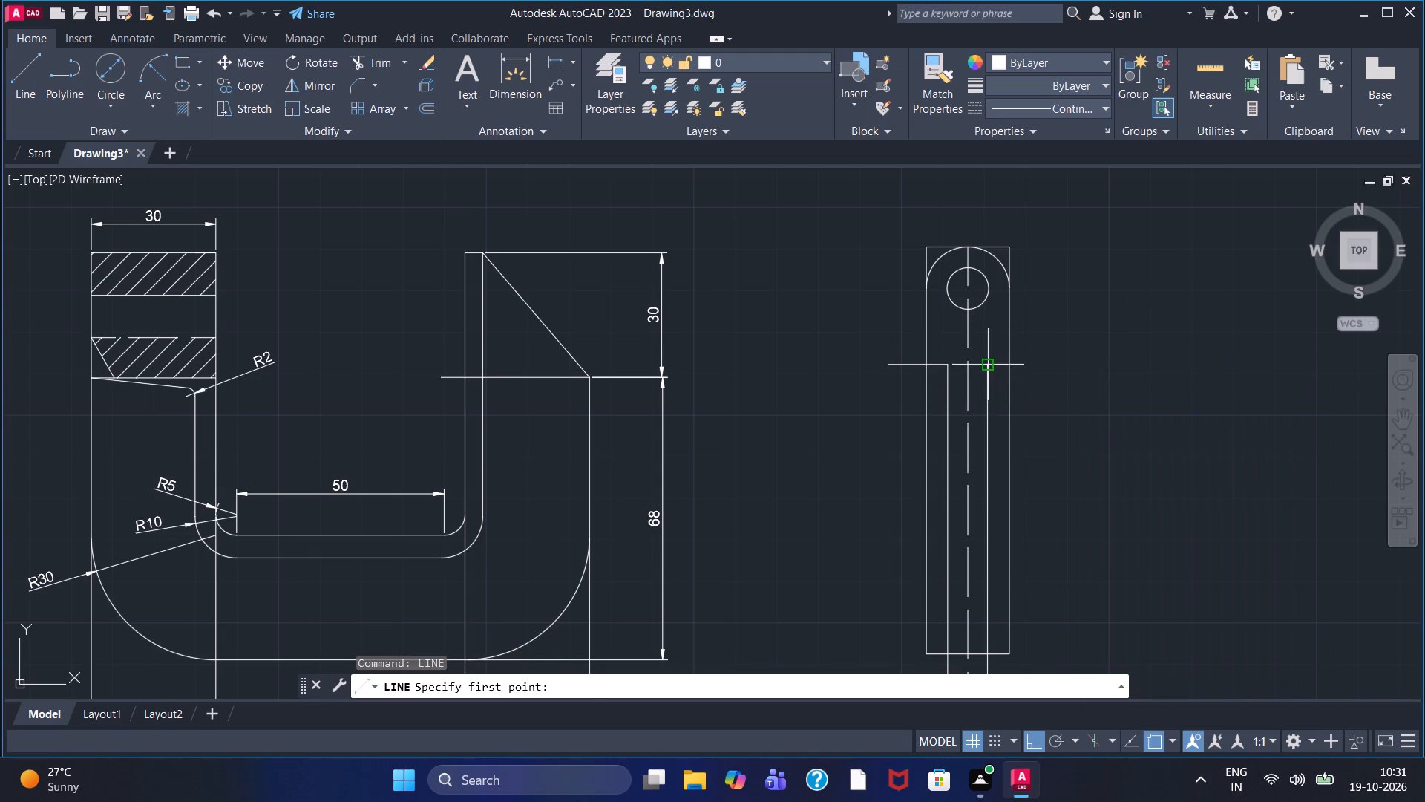
{"action": "left_click", "coordinate": [983, 370]}
{"action": "left_click", "coordinate": [1033, 370]}
{"action": "right_click", "coordinate": [1034, 370]}
{"action": "left_click", "coordinate": [1046, 374]}
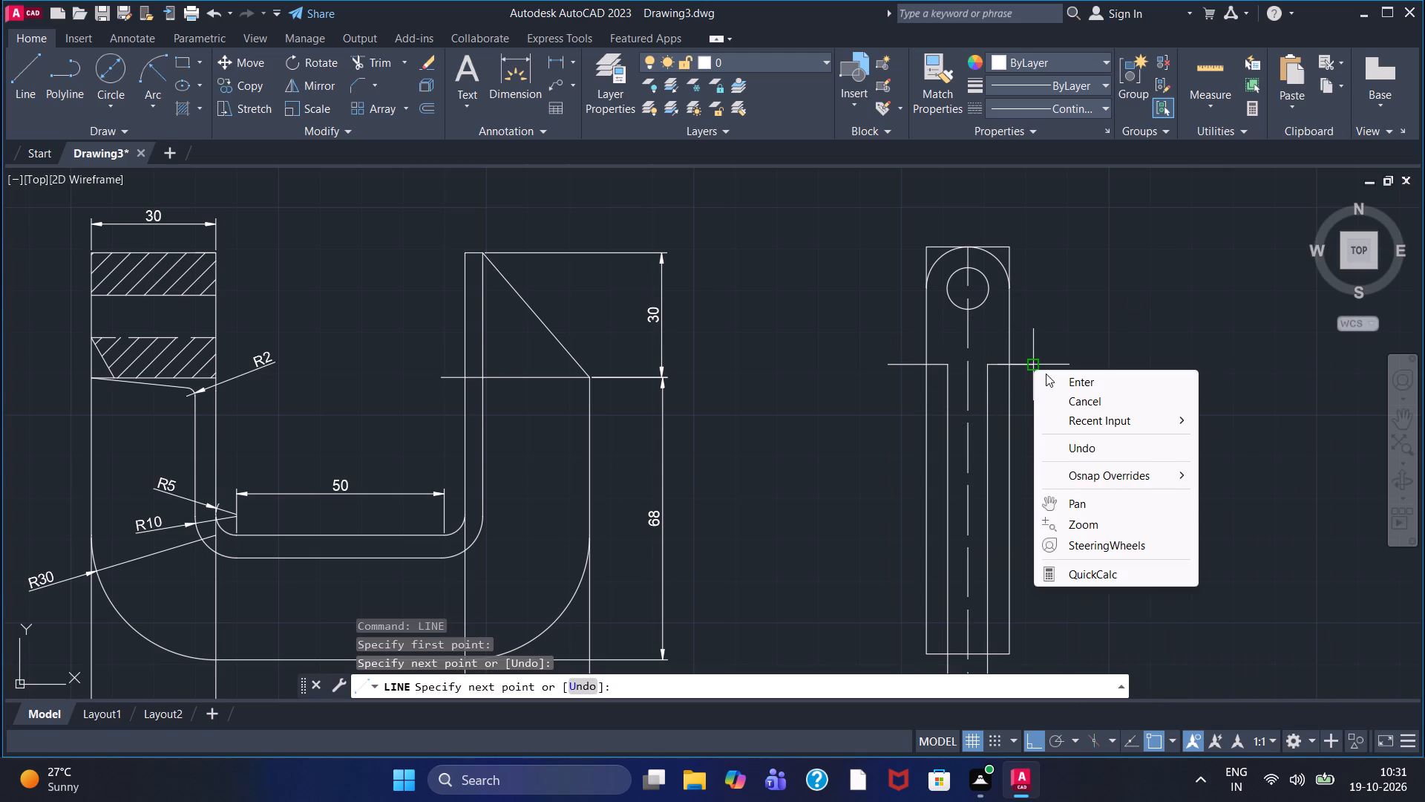
Offset both short horizontal lines in the side view 3 downward using the Through option.
{"action": "double_click", "coordinate": [418, 113]}
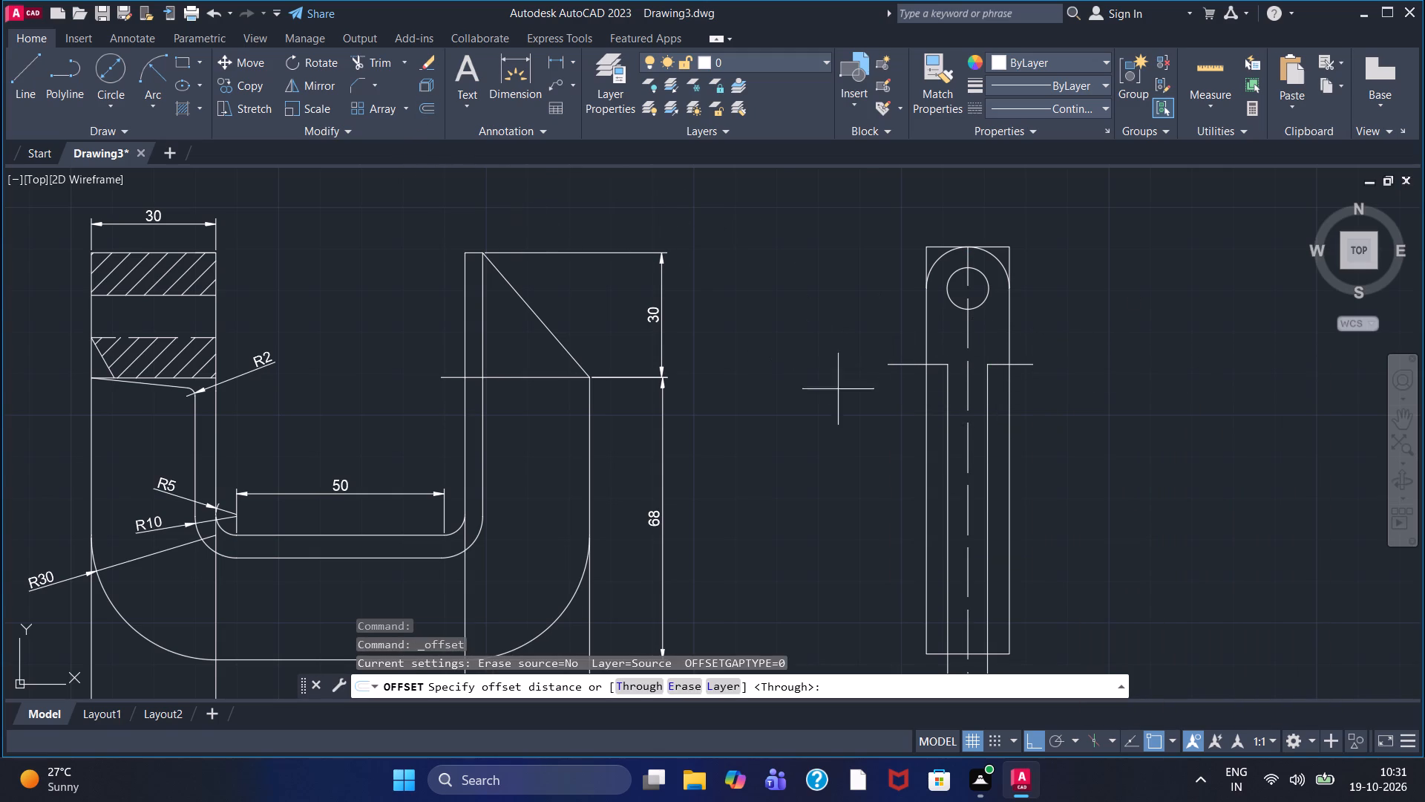
{"action": "left_click", "coordinate": [628, 688]}
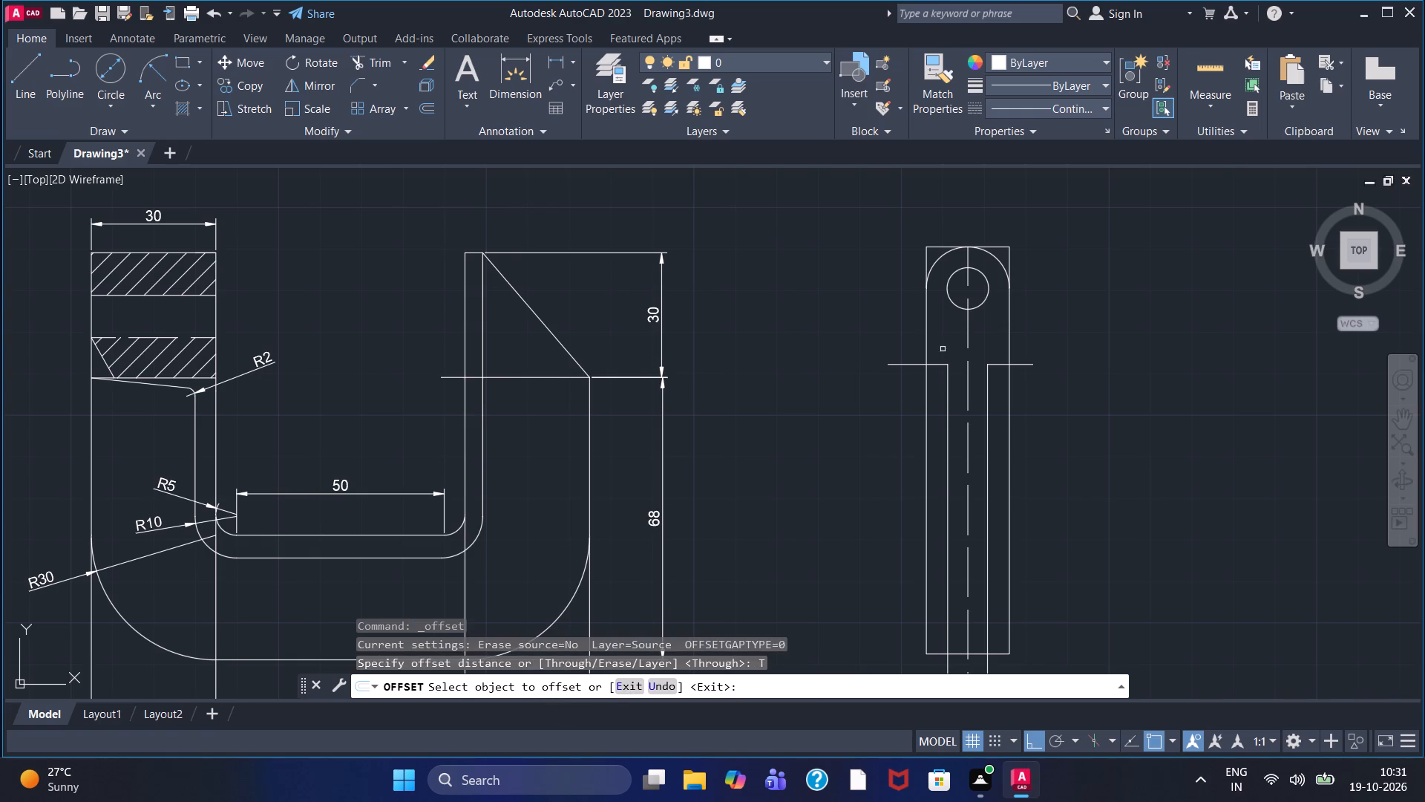
{"action": "left_click", "coordinate": [943, 365]}
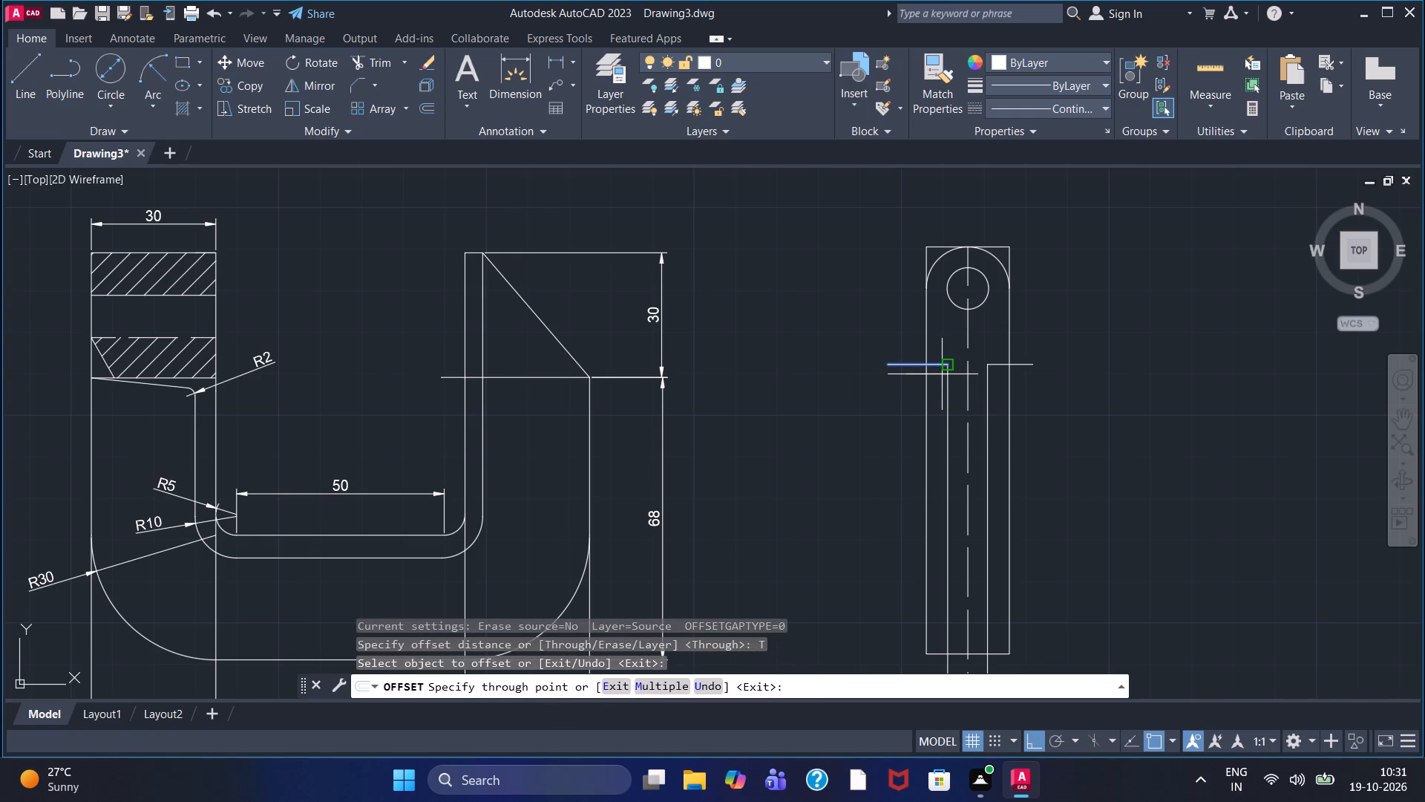
{"action": "key", "text": "3"}
{"action": "key", "text": "Return"}
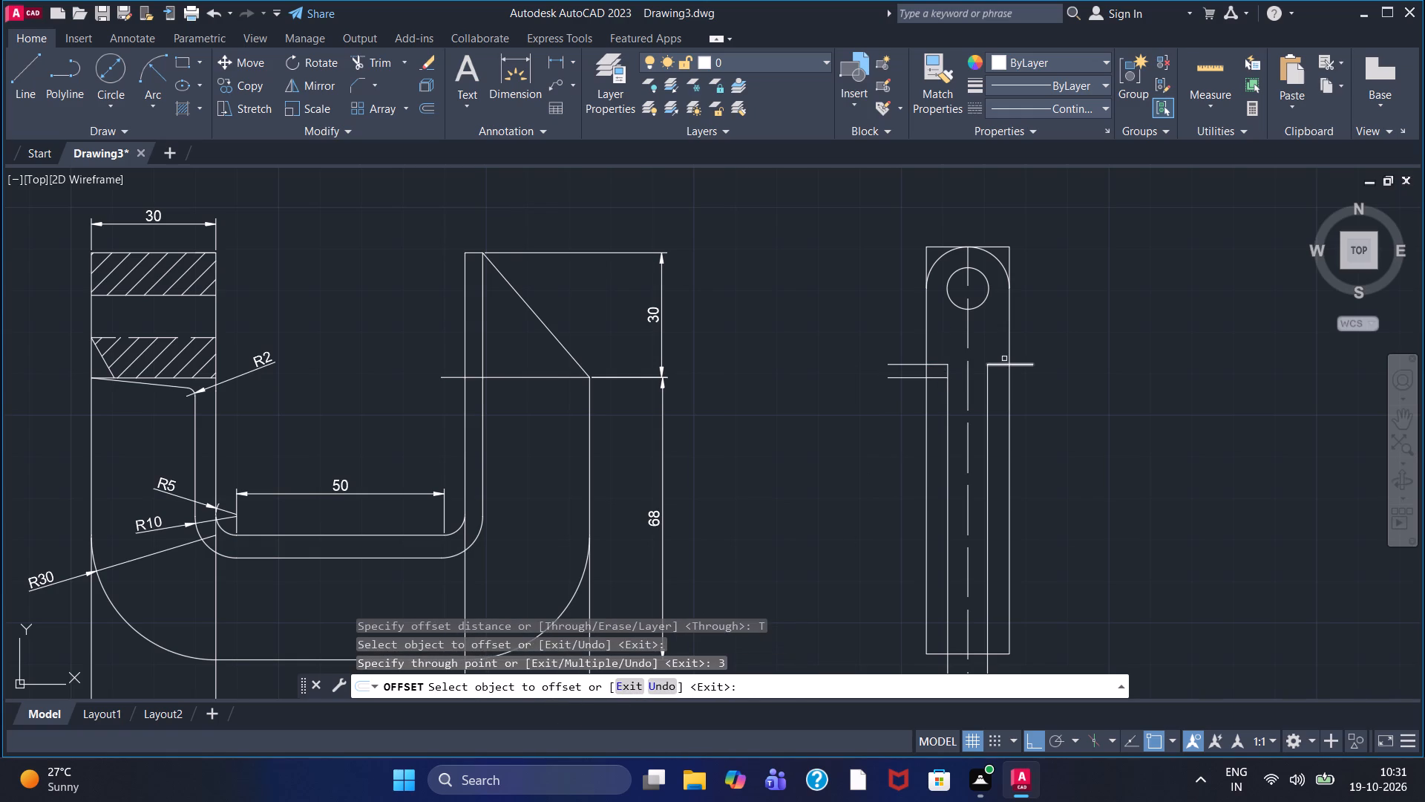
{"action": "left_click", "coordinate": [1005, 363]}
{"action": "key", "text": "3"}
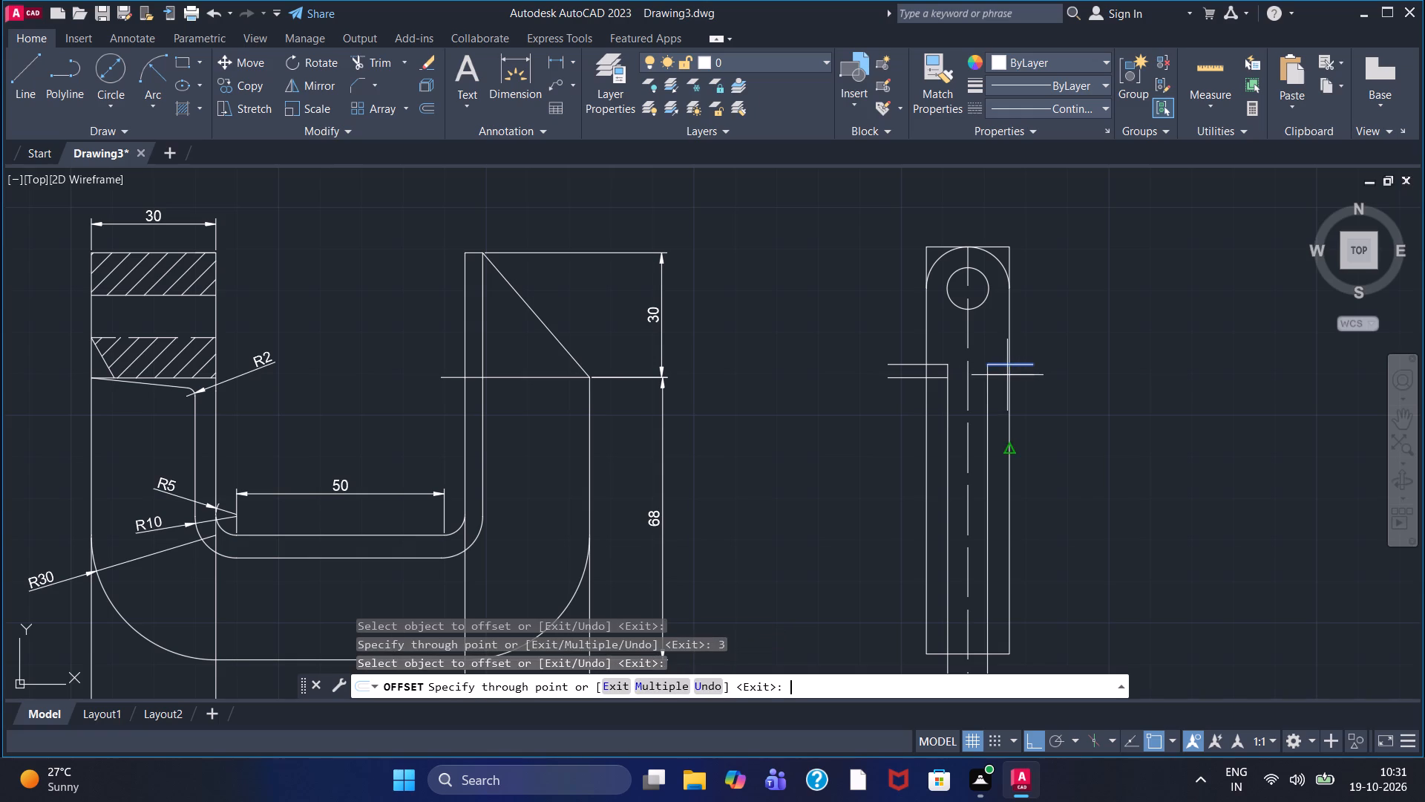
{"action": "key", "text": "Return"}
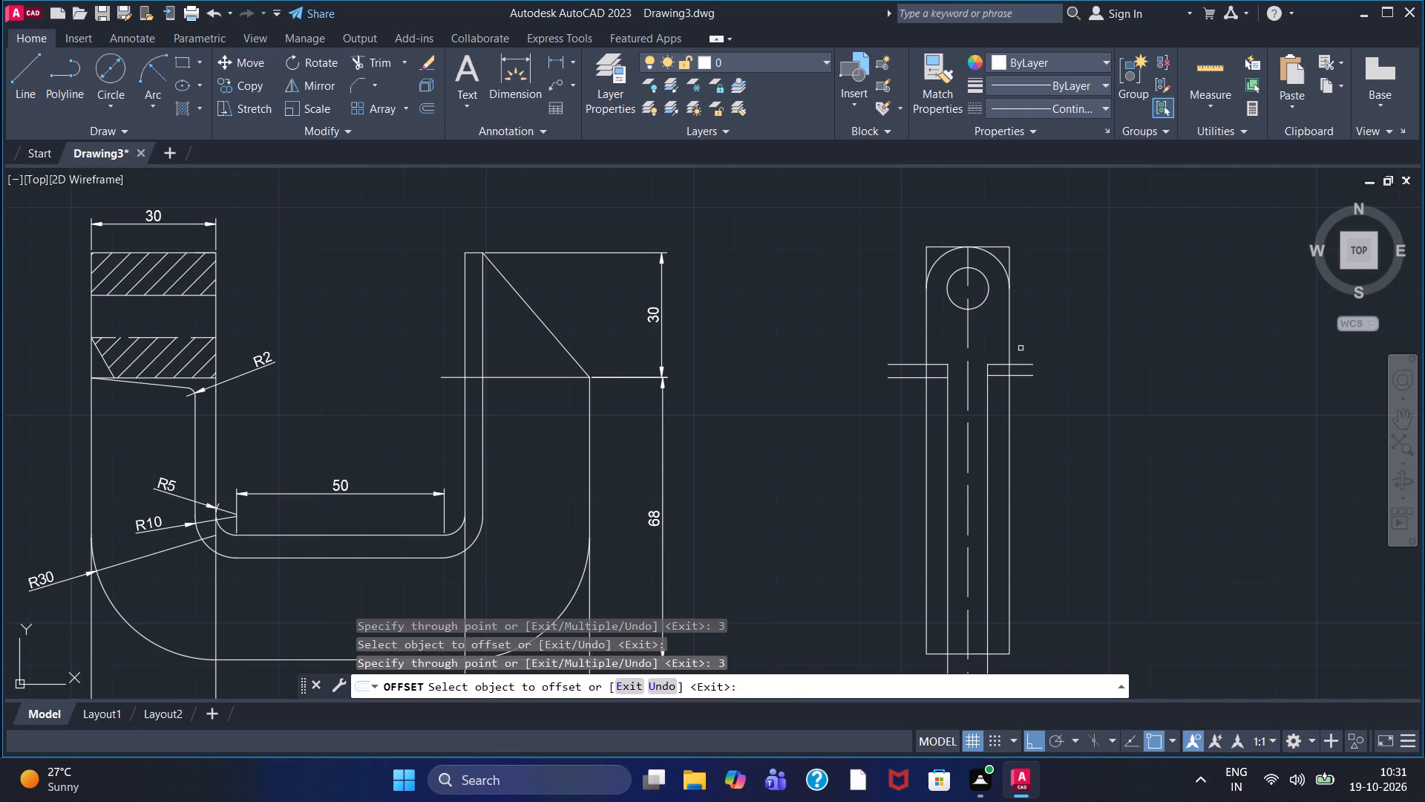
Trim the parts of the four short horizontal lines that extend beyond the side view's outer vertical edges.
{"action": "left_click", "coordinate": [383, 62]}
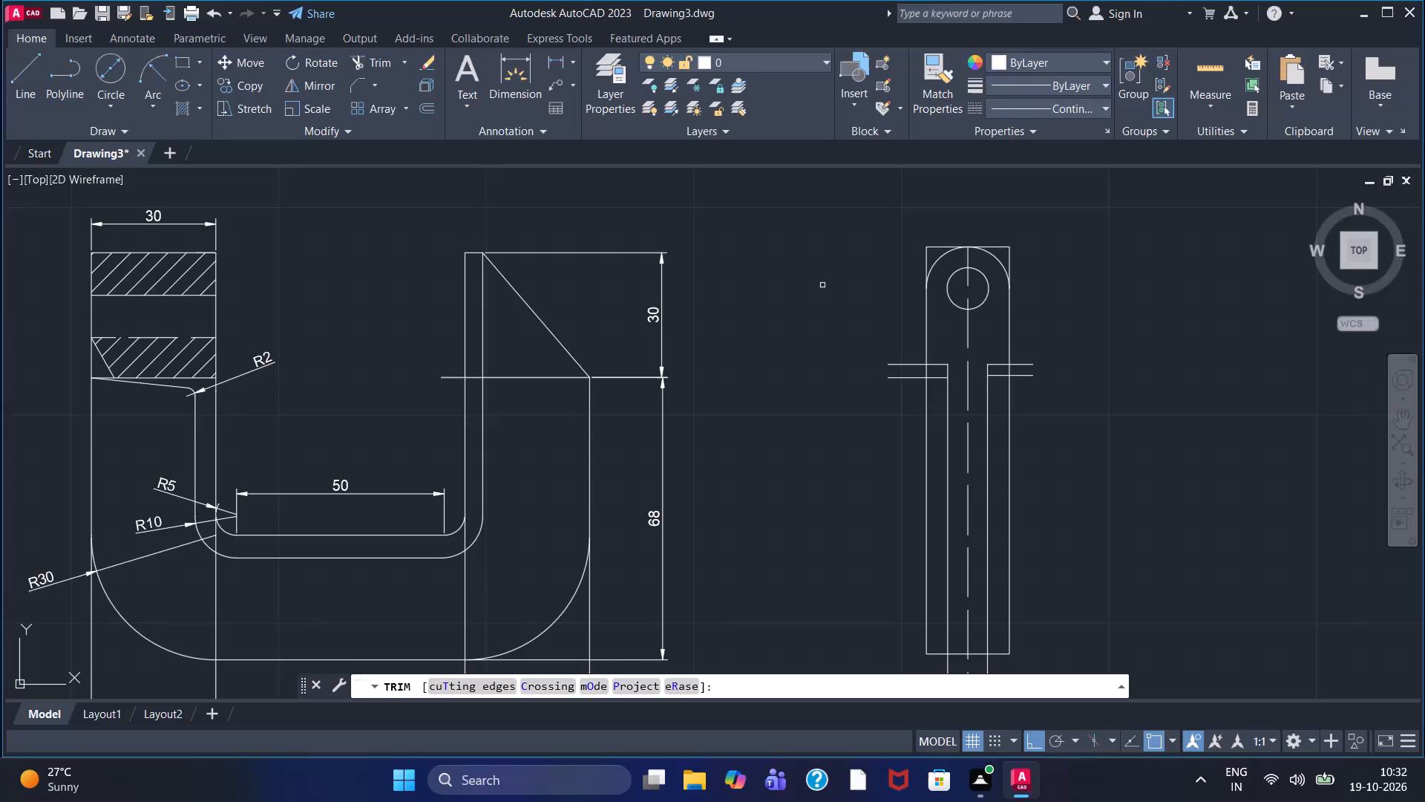
{"action": "scroll", "coordinate": [823, 284], "scroll_direction": "up", "scroll_amount": 1}
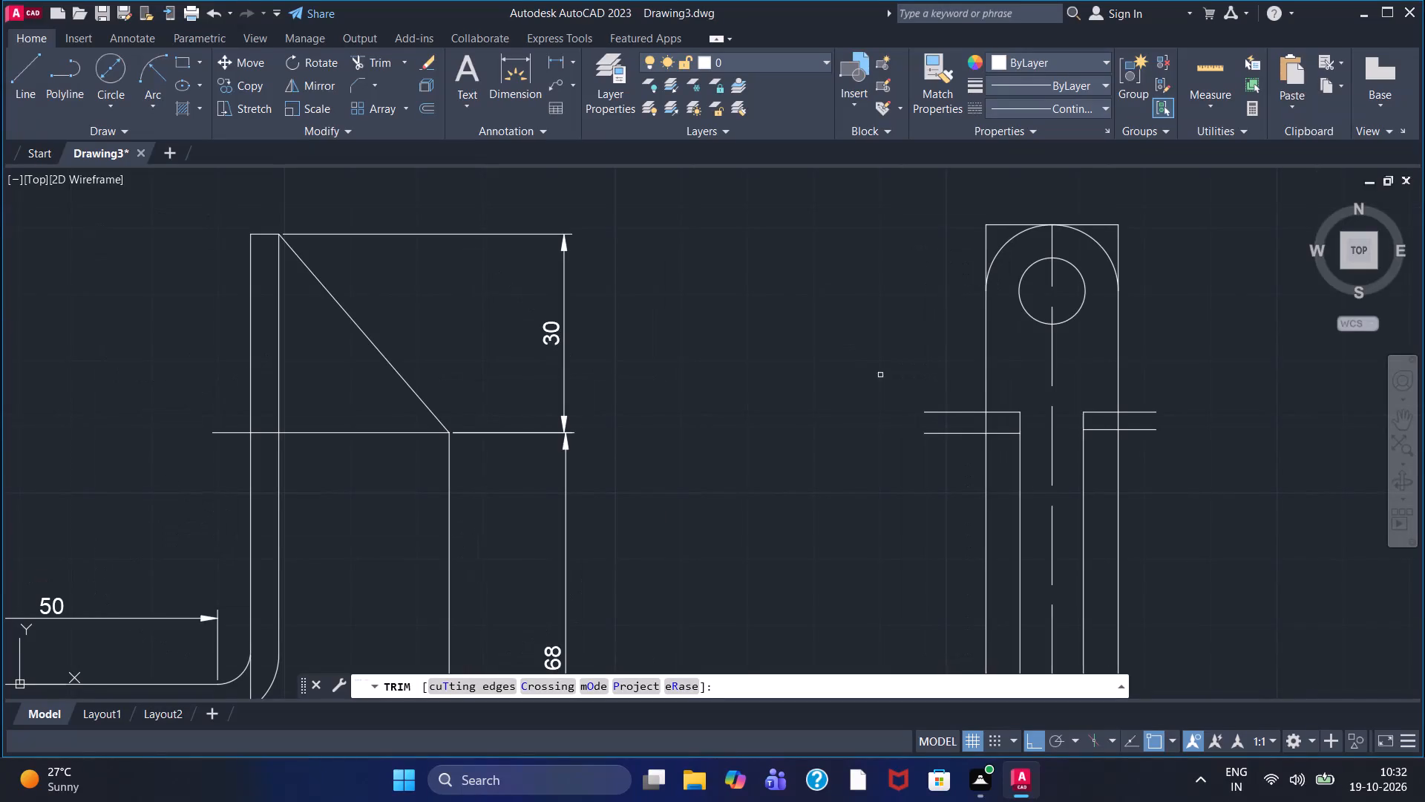
{"action": "left_click", "coordinate": [959, 414]}
{"action": "left_click", "coordinate": [959, 433]}
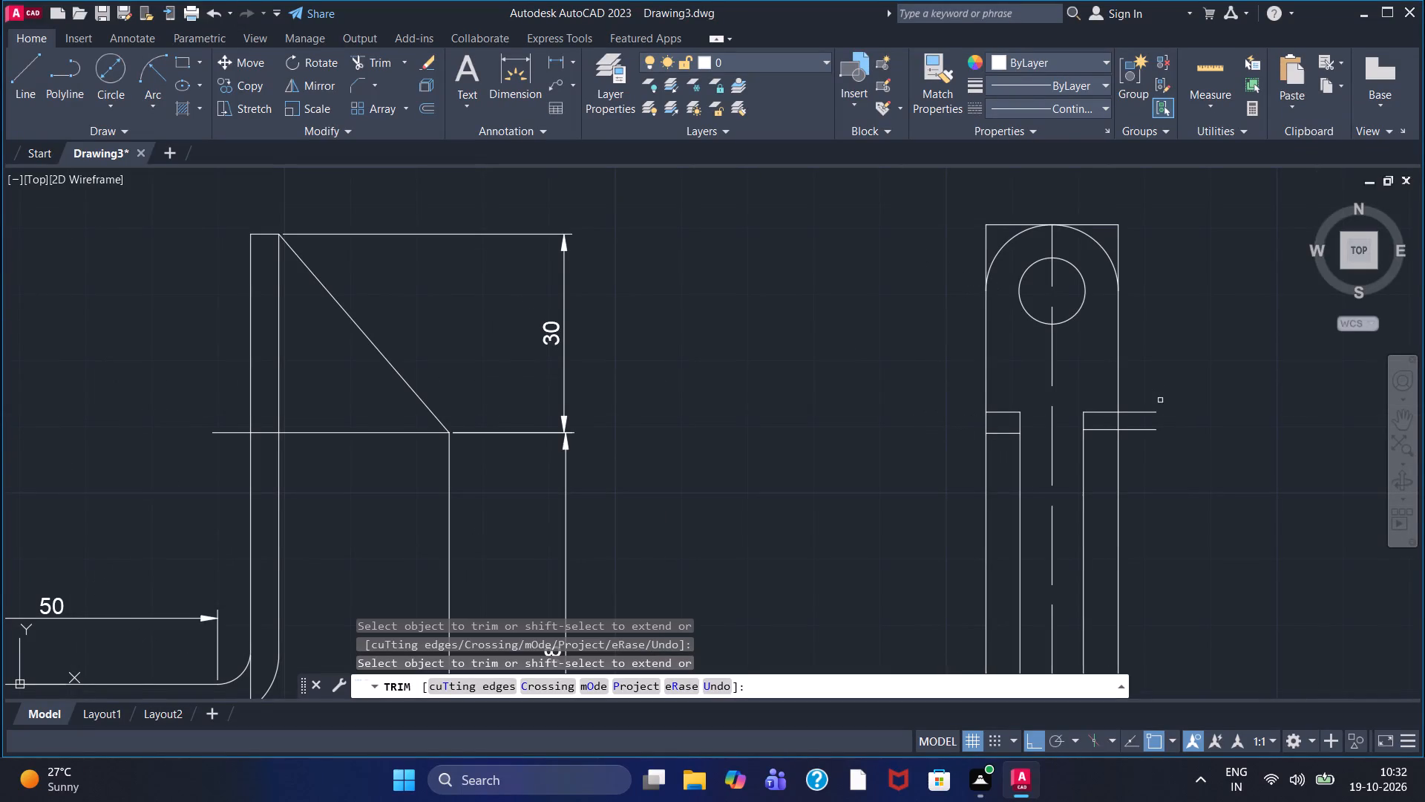
{"action": "left_click", "coordinate": [1147, 411]}
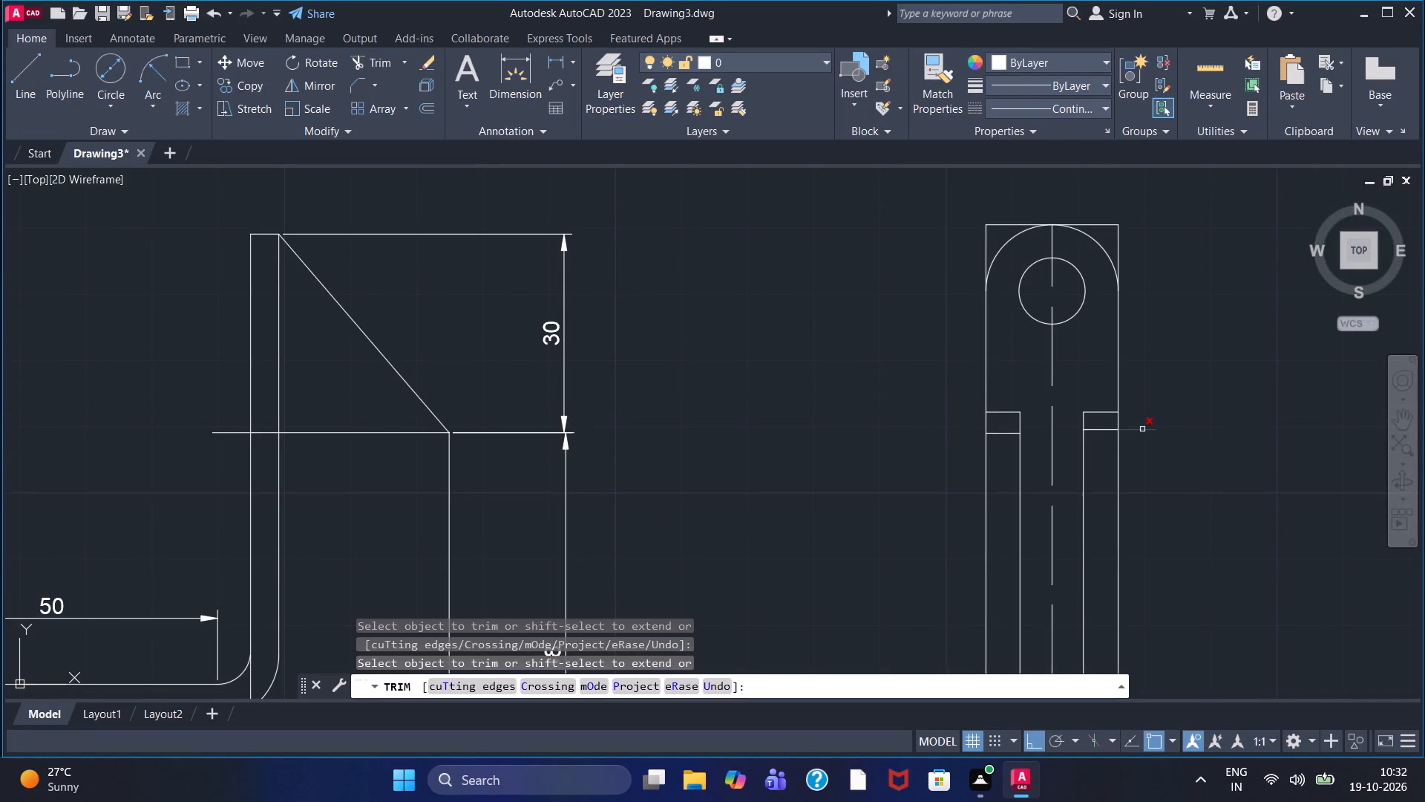
{"action": "left_click", "coordinate": [1142, 429]}
Join the lower ends of the side view's two inner vertical lines with a horizontal line.
{"action": "scroll", "coordinate": [1141, 430], "scroll_direction": "down", "scroll_amount": 1}
{"action": "middle_click_drag", "start_coordinate": [1141, 430], "coordinate": [1121, 275]}
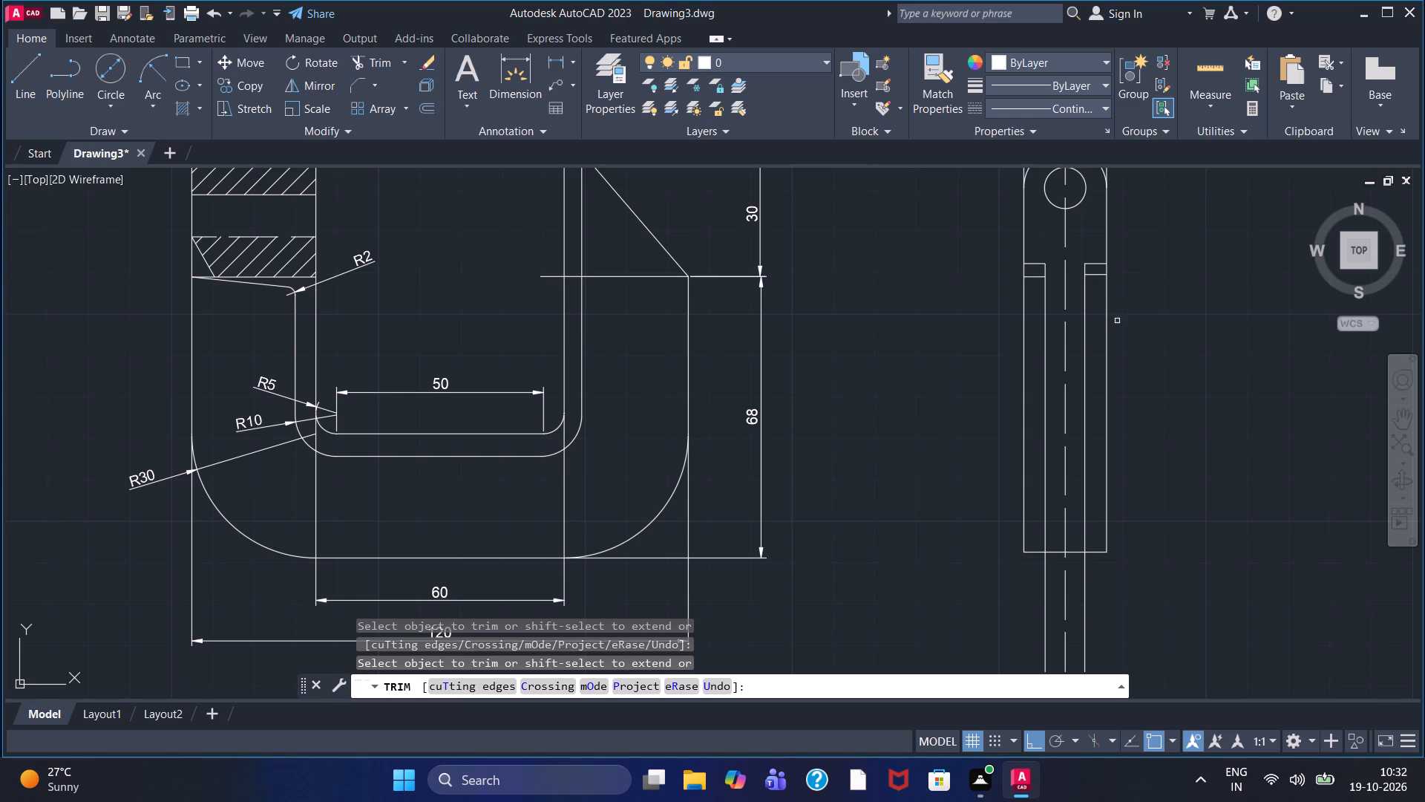
{"action": "middle_click_drag", "start_coordinate": [1175, 434], "coordinate": [1149, 356]}
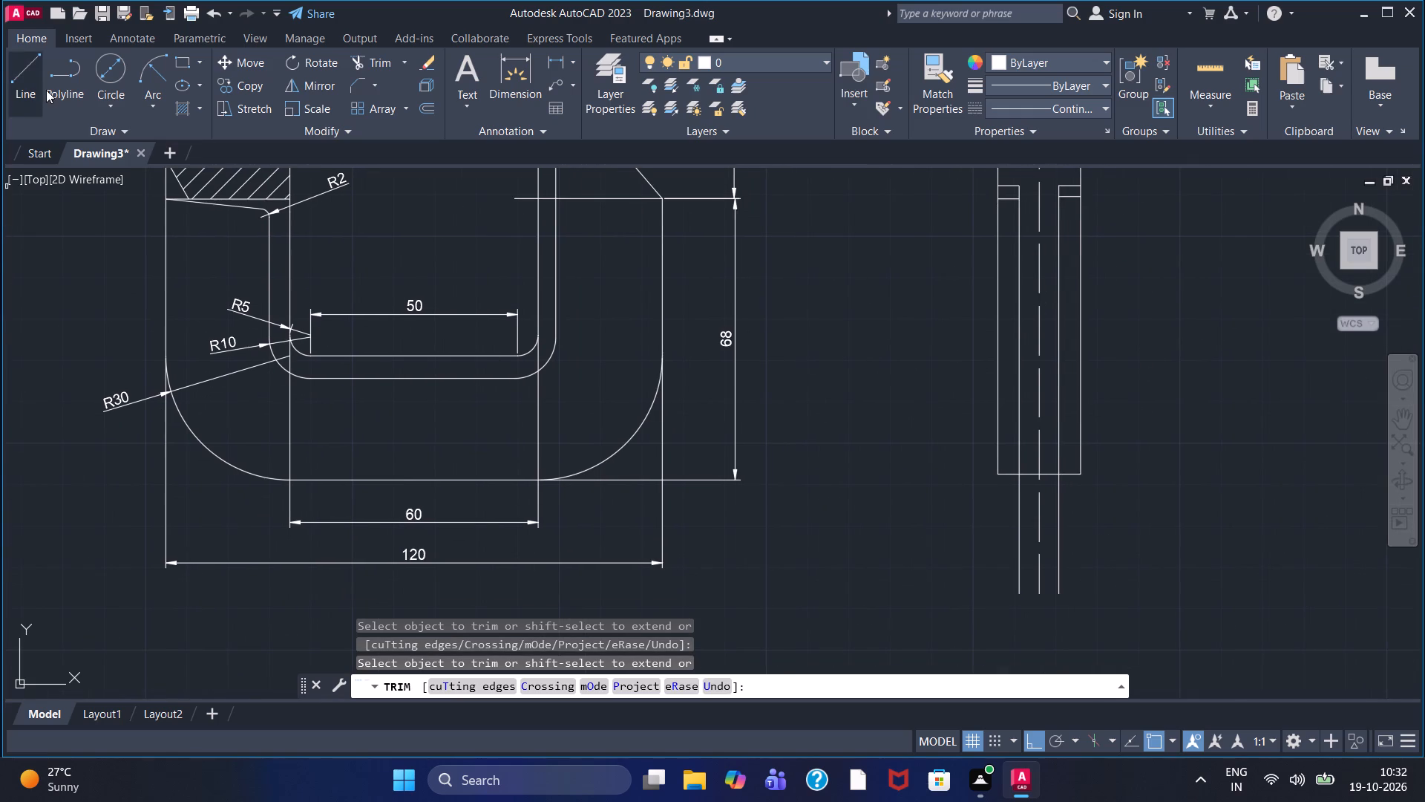
{"action": "left_click", "coordinate": [22, 88]}
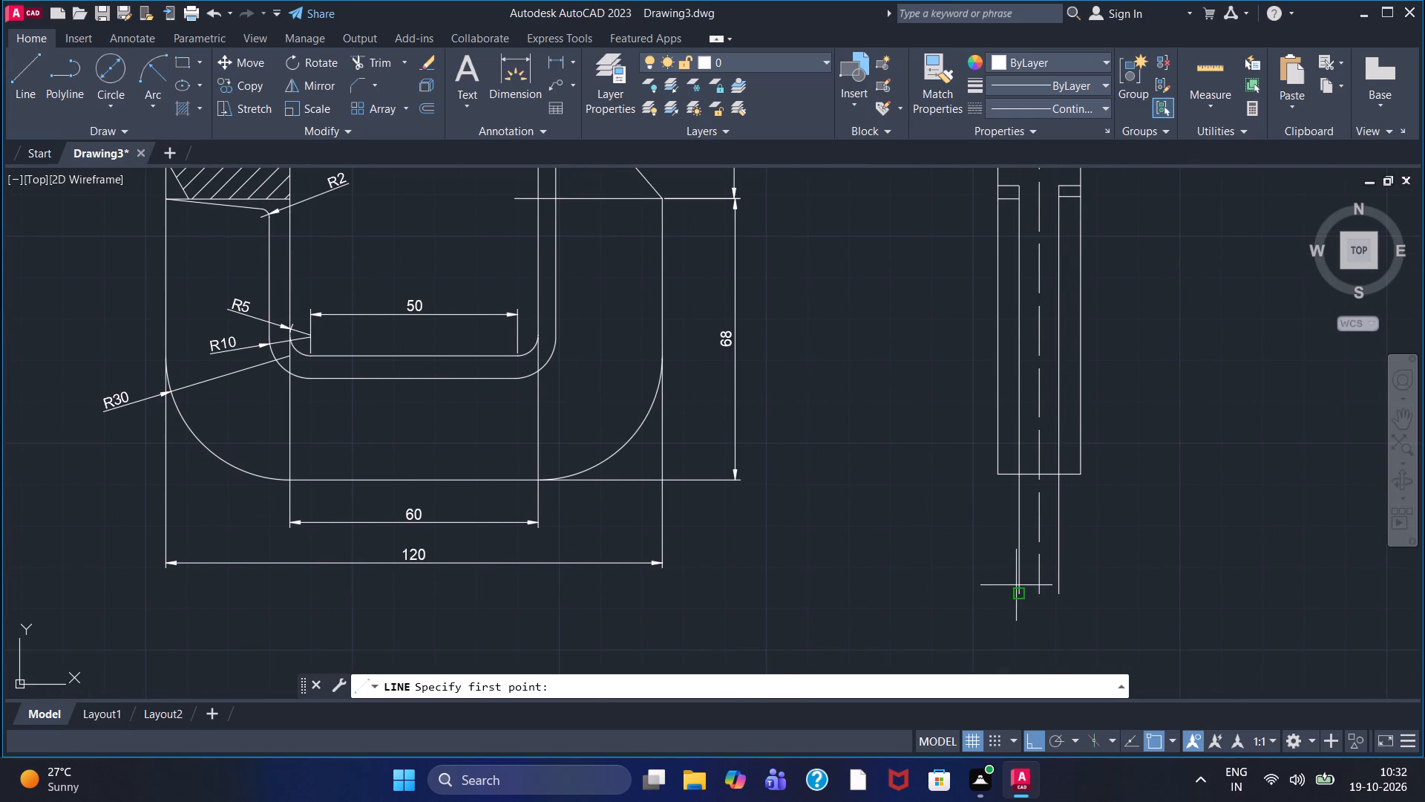
{"action": "left_click", "coordinate": [1016, 585]}
{"action": "left_click", "coordinate": [1056, 585]}
{"action": "right_click", "coordinate": [1153, 558]}
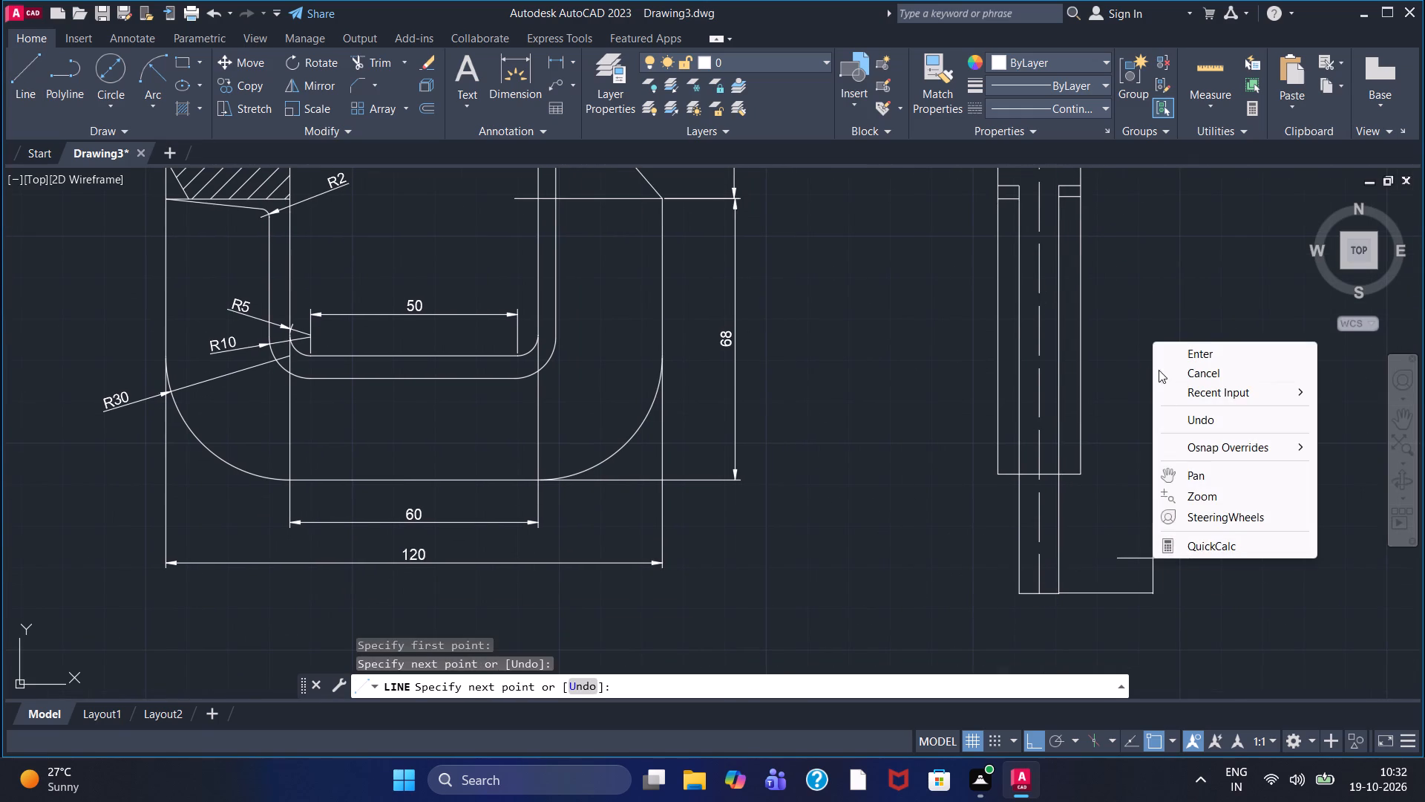
{"action": "left_click", "coordinate": [1177, 356]}
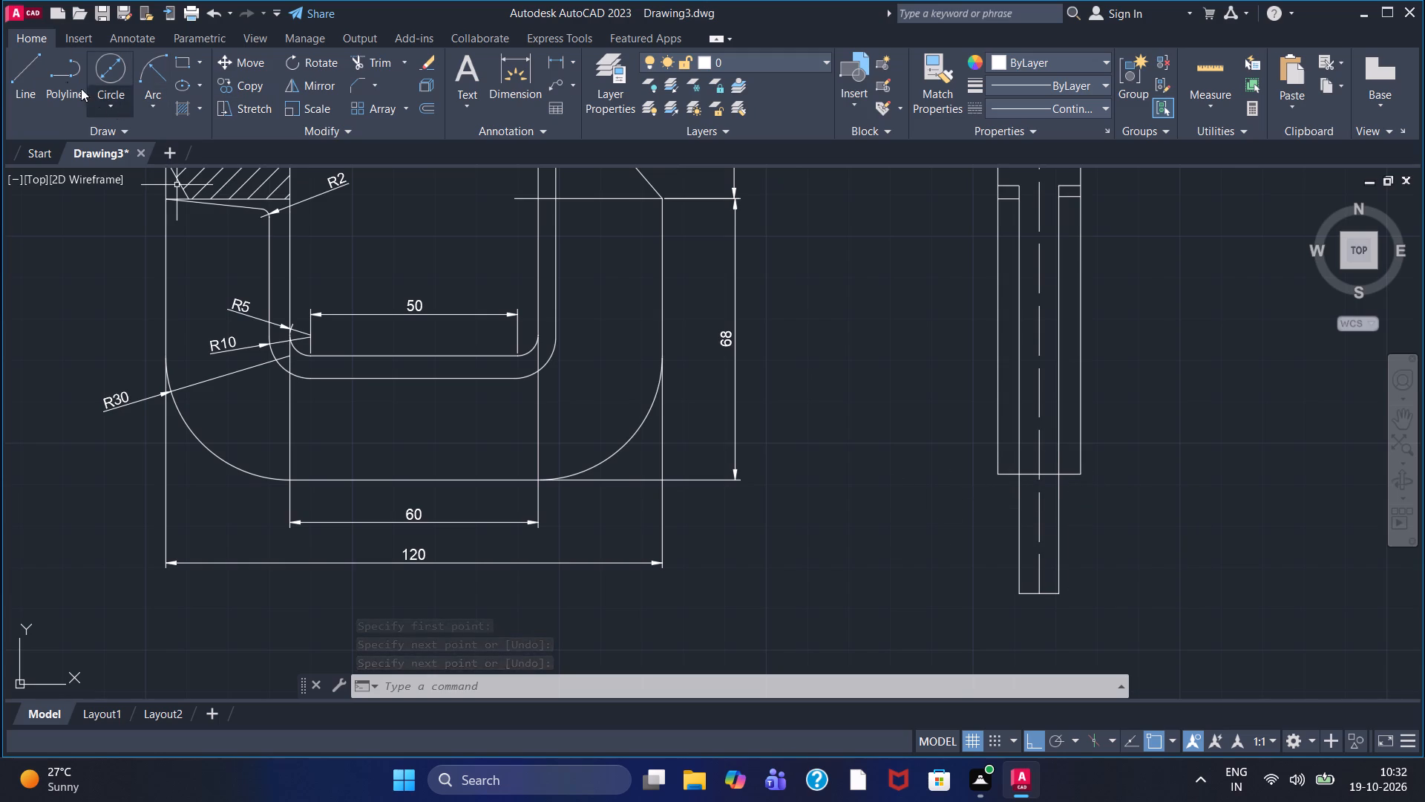
Draw a horizontal line about 41 long across the side view, a short distance above the outer rectangle's bottom edge.
{"action": "left_click", "coordinate": [34, 78]}
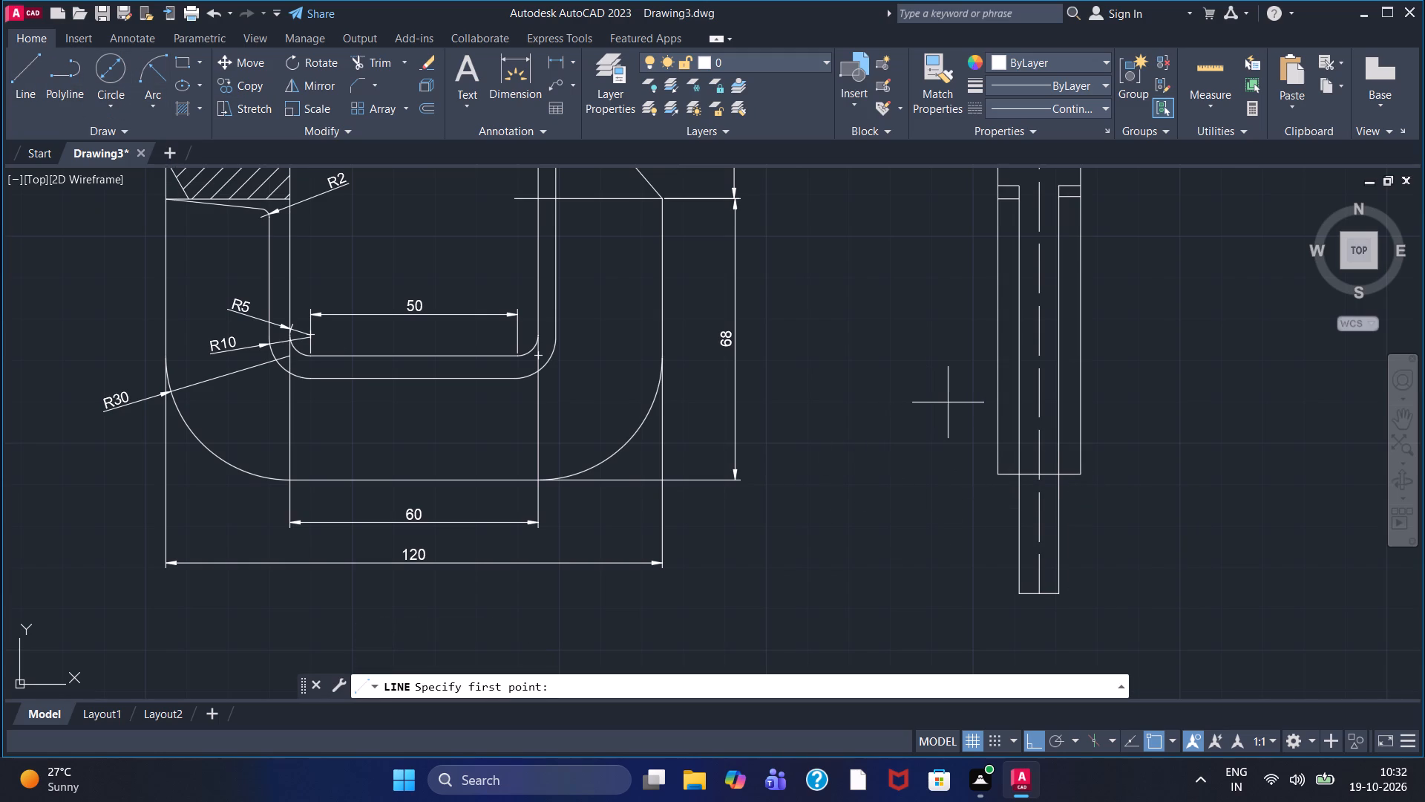
{"action": "left_click", "coordinate": [967, 403]}
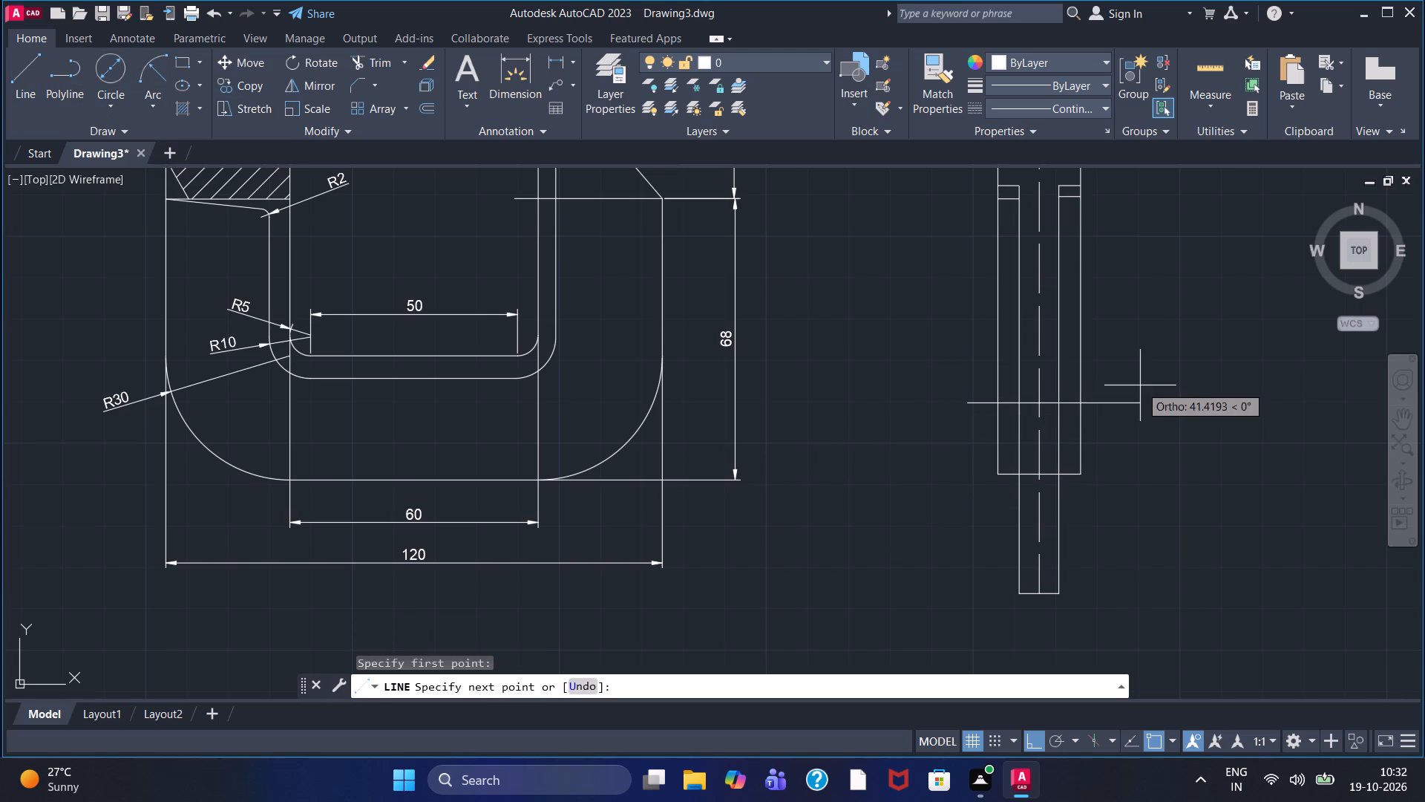
{"action": "left_click", "coordinate": [1140, 385]}
{"action": "right_click", "coordinate": [1140, 385]}
{"action": "left_click", "coordinate": [1158, 392]}
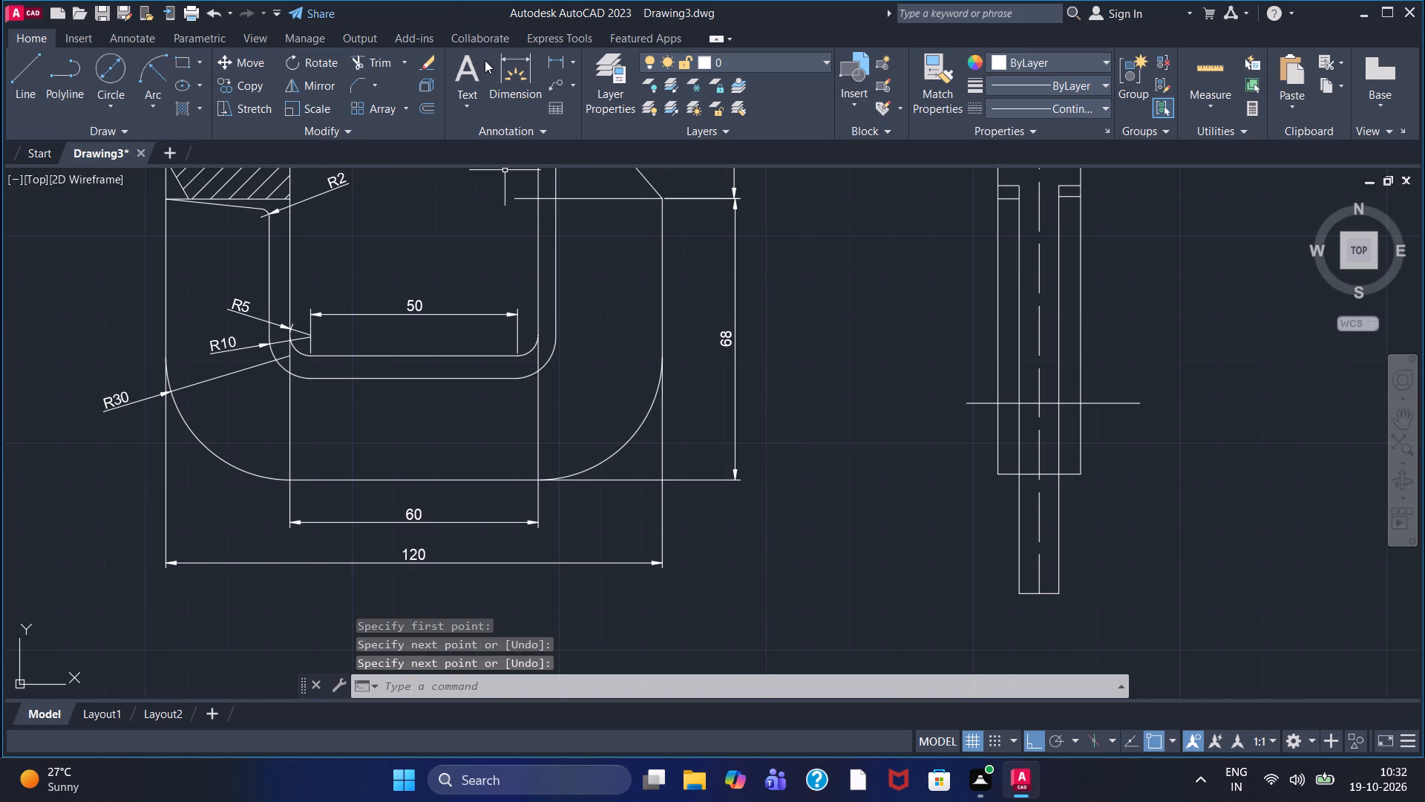
Trim both ends of the new horizontal line back to the side view's outer vertical edges.
{"action": "left_click", "coordinate": [374, 66]}
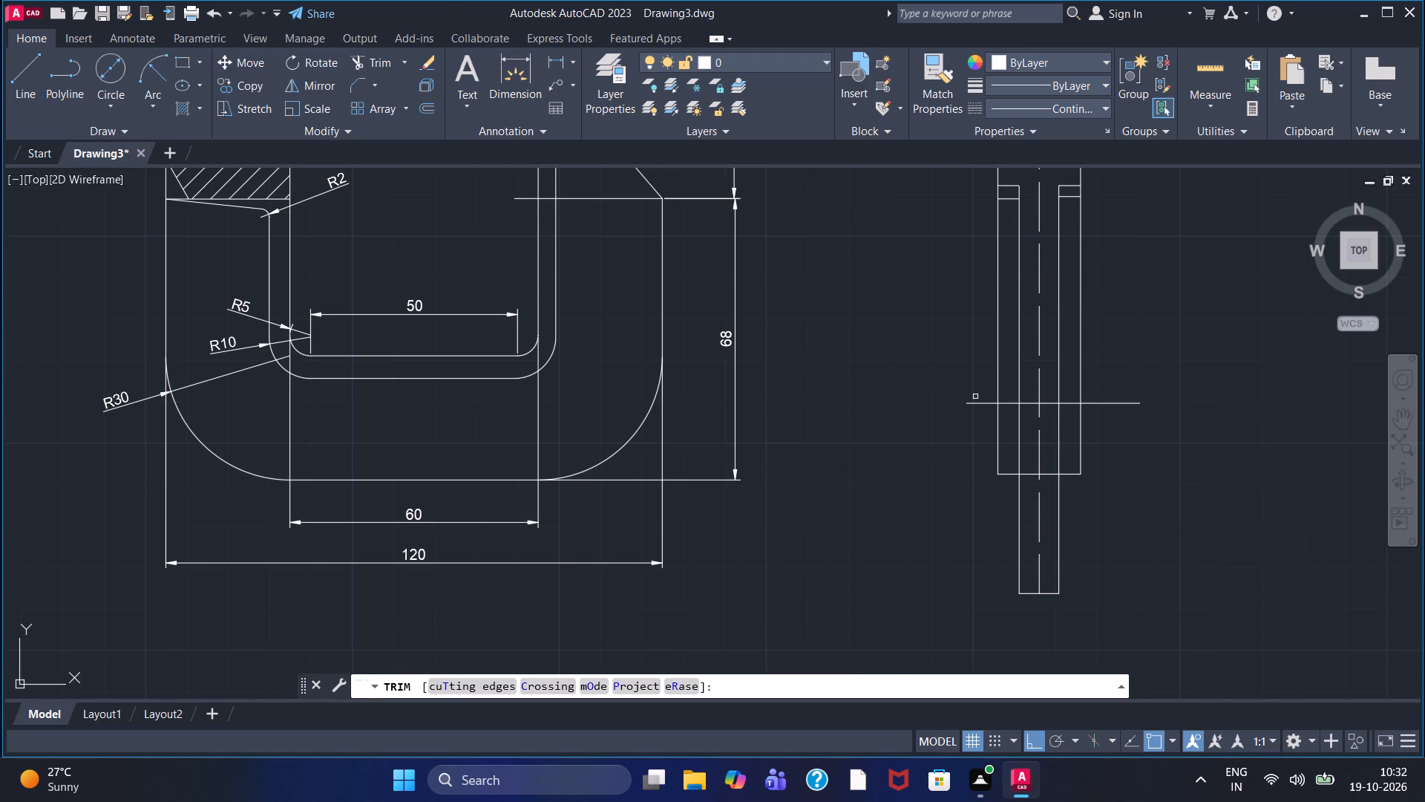
{"action": "left_click", "coordinate": [976, 402]}
{"action": "left_click", "coordinate": [1099, 402]}
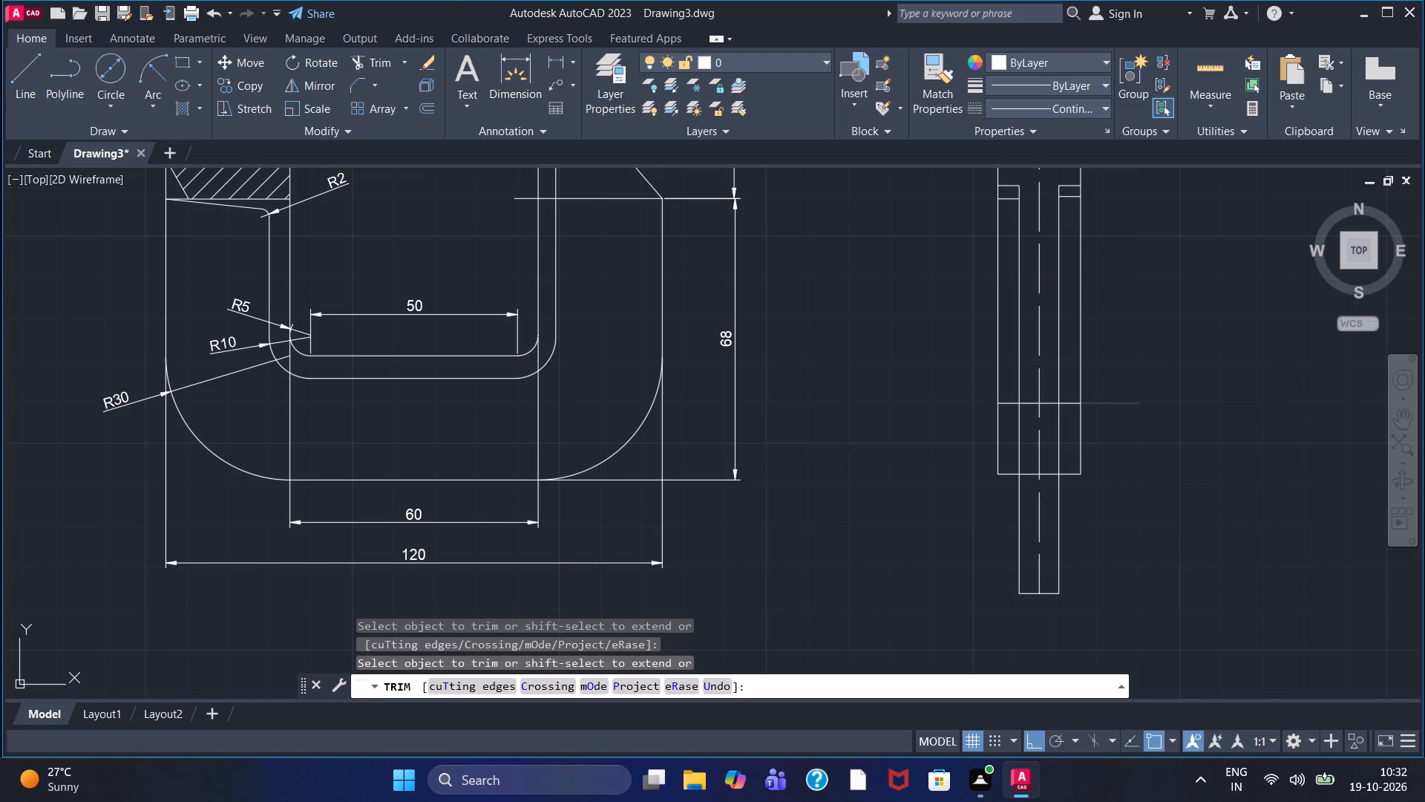
{"action": "middle_click_drag", "start_coordinate": [1116, 377], "coordinate": [1126, 419]}
{"action": "scroll", "coordinate": [1124, 397], "scroll_direction": "down", "scroll_amount": 1}
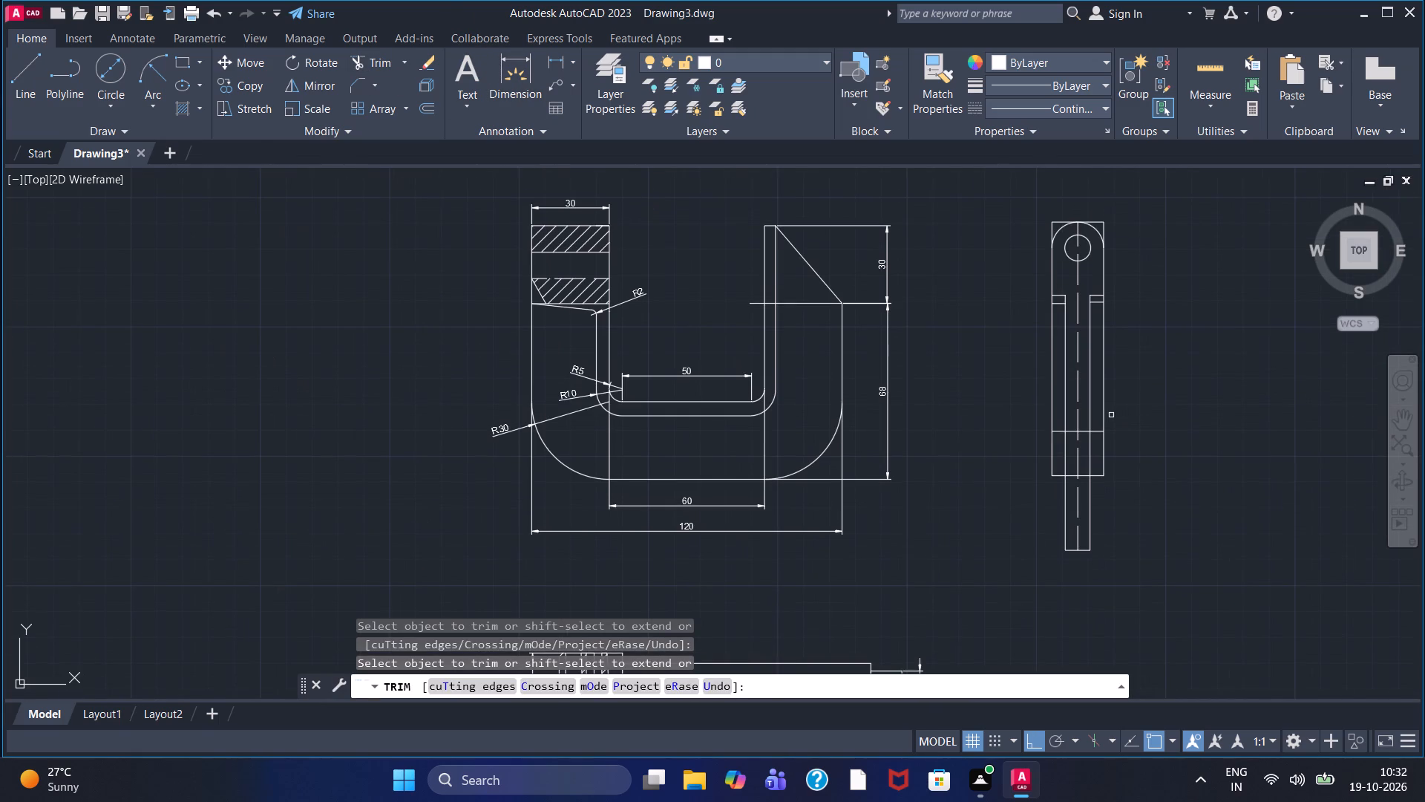
{"action": "key", "text": "Escape"}
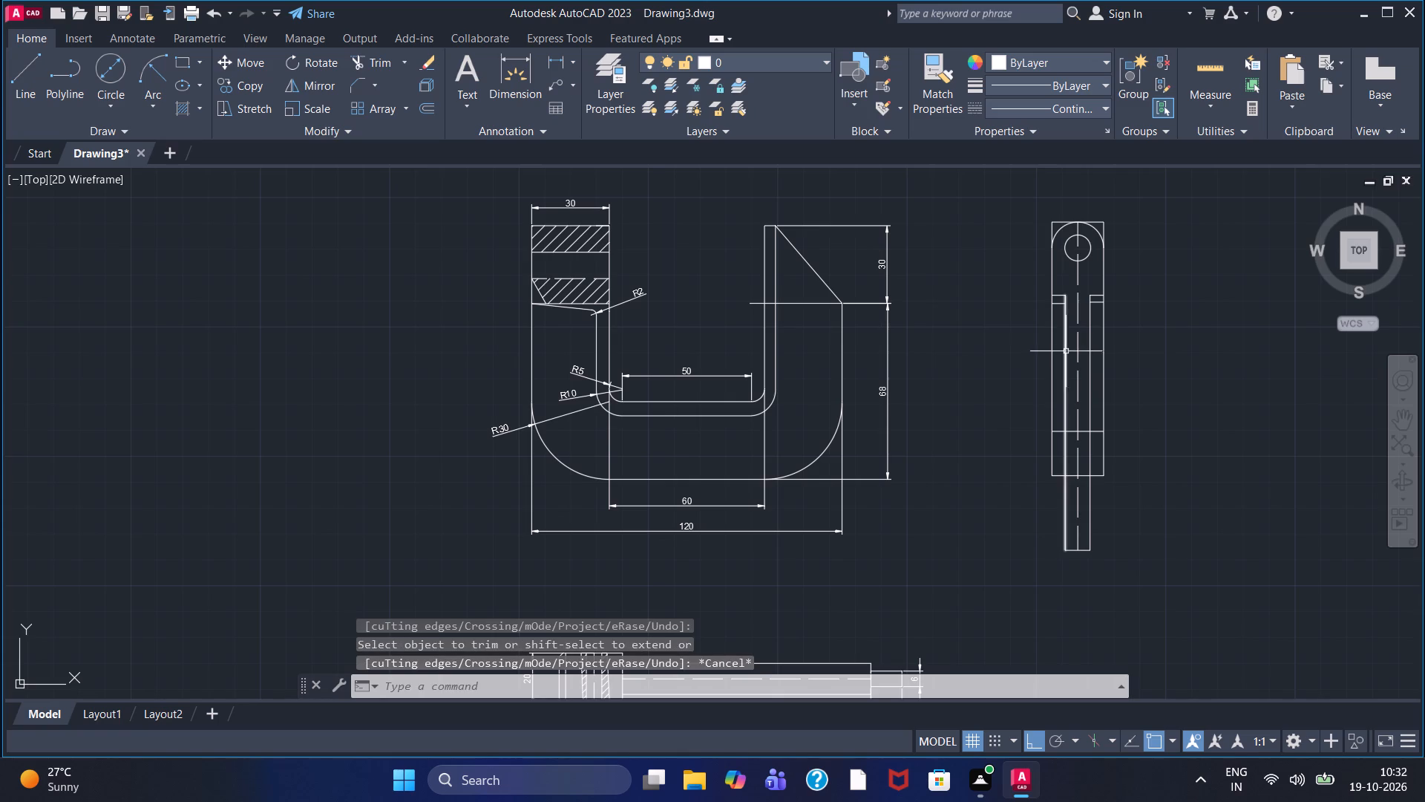
Add a linear dimension for the side view's overall width, placed below the inner strip.
{"action": "left_click", "coordinate": [554, 59]}
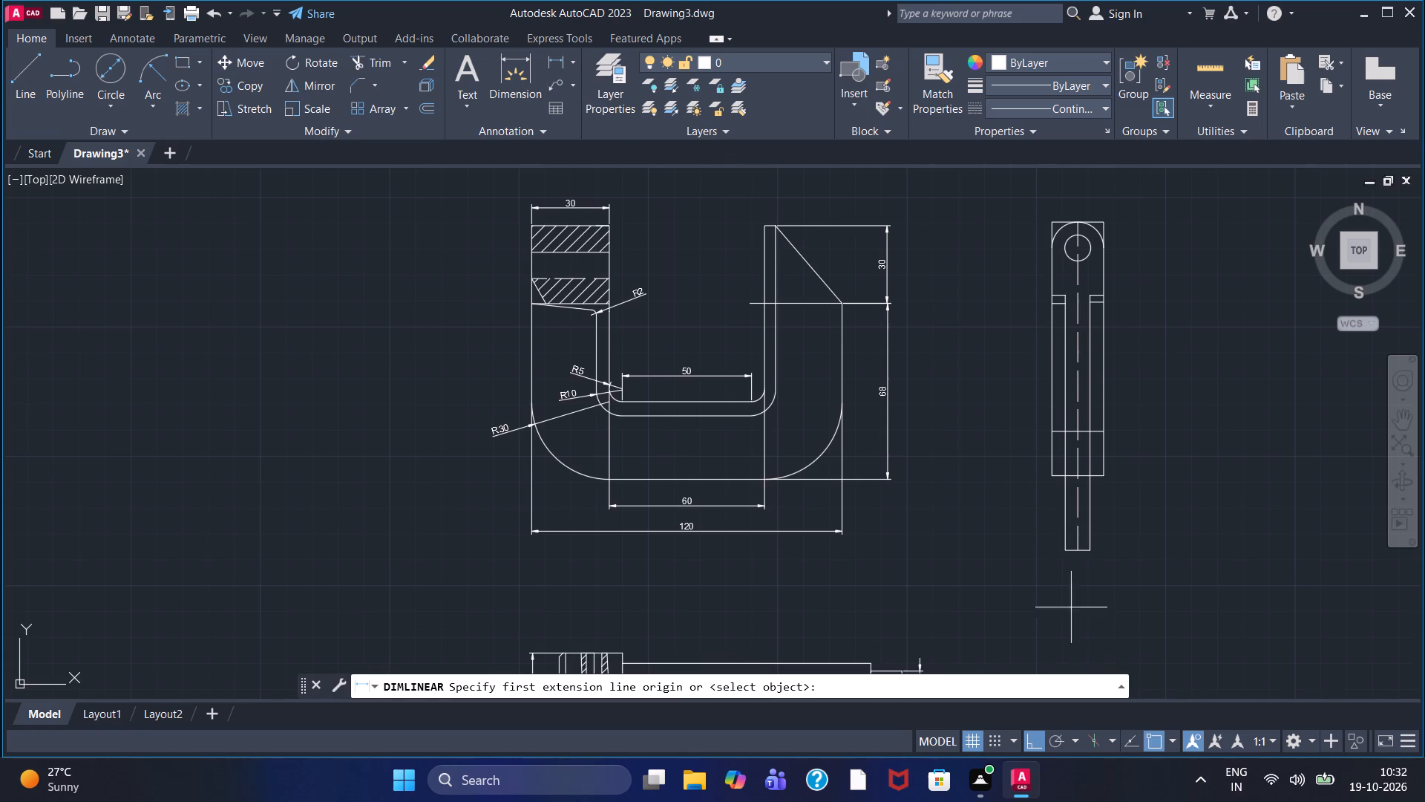
{"action": "left_click", "coordinate": [1052, 477]}
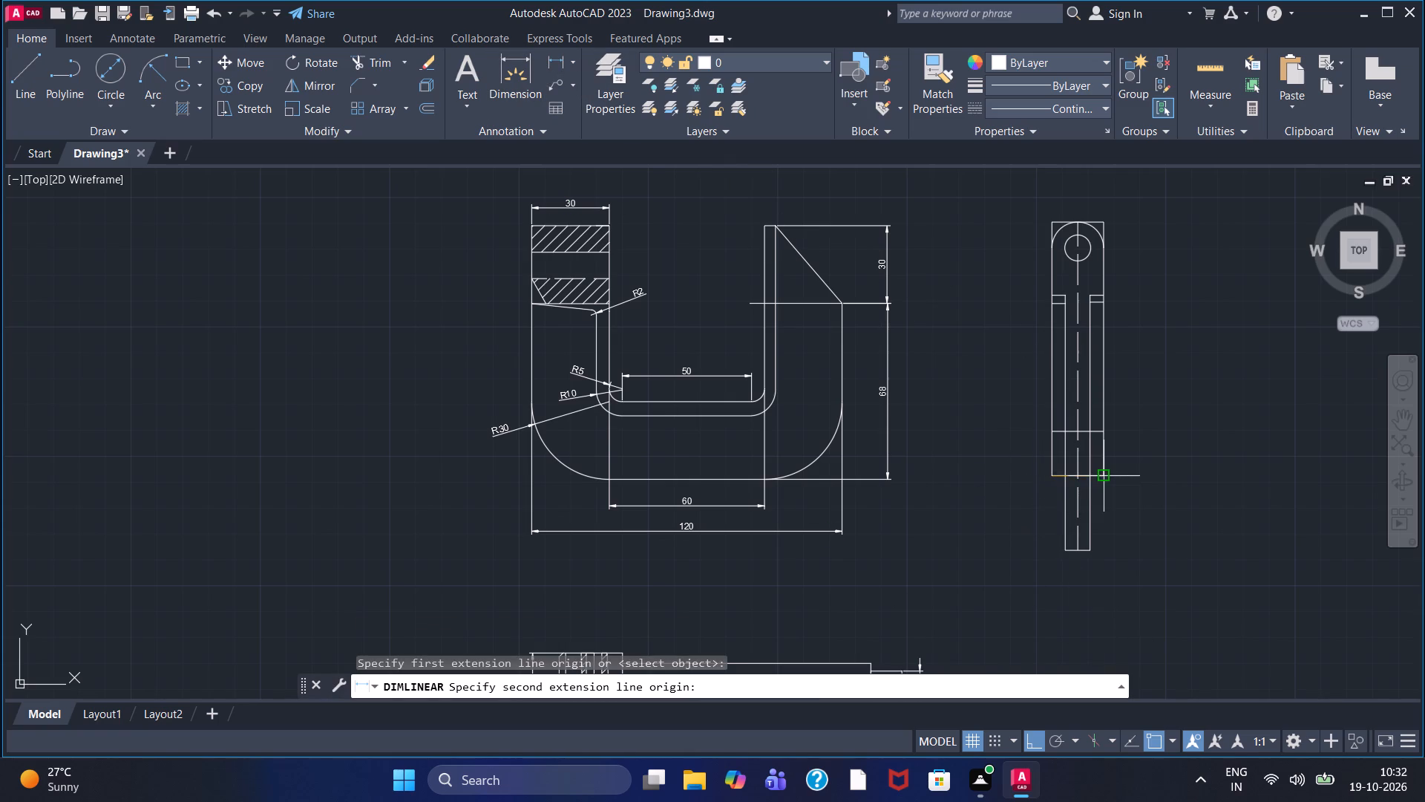
{"action": "left_click", "coordinate": [1101, 474]}
{"action": "left_click", "coordinate": [1081, 579]}
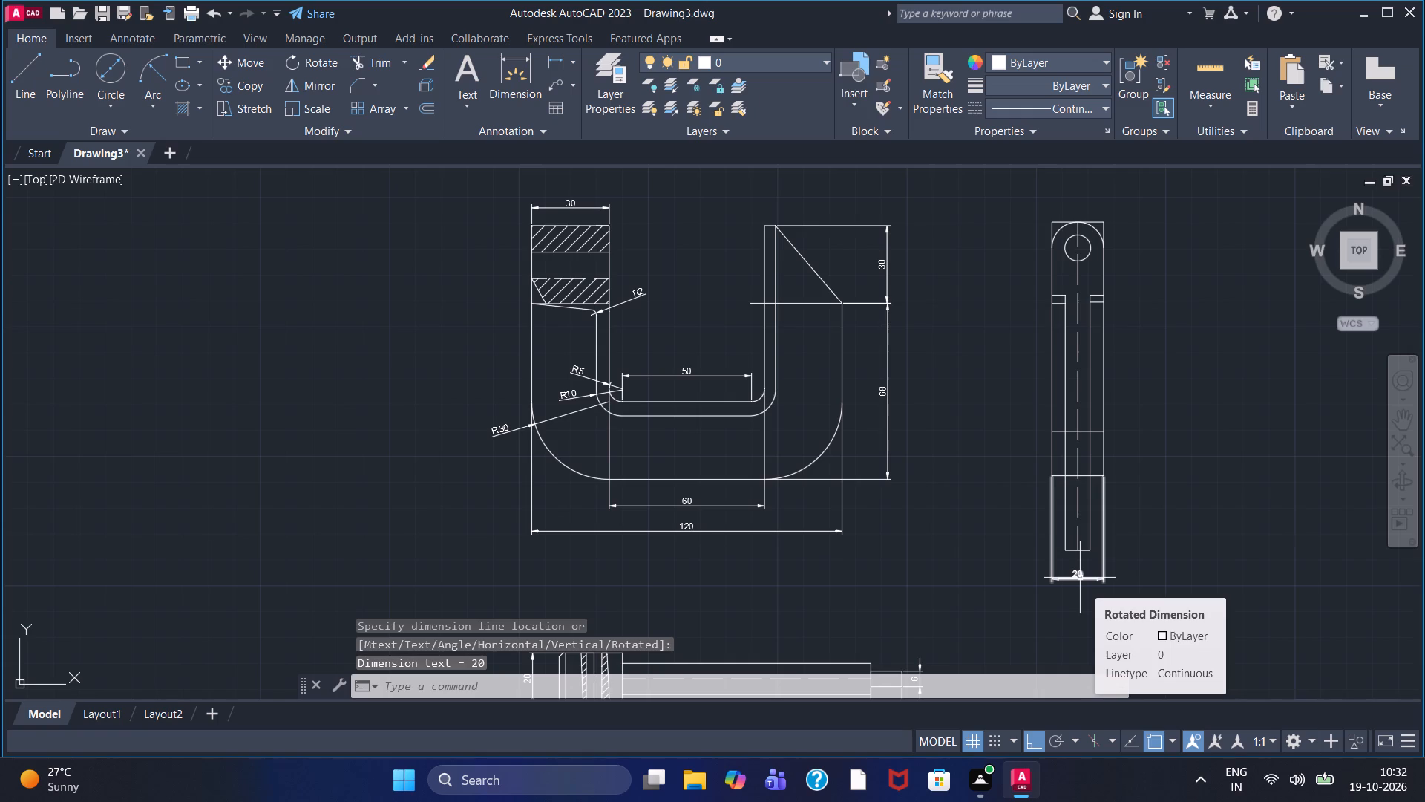
Add a radius dimension to the side view's rounded top arc, with its text outside the upper-left corner.
{"action": "middle_click_drag", "start_coordinate": [1032, 318], "coordinate": [1008, 381]}
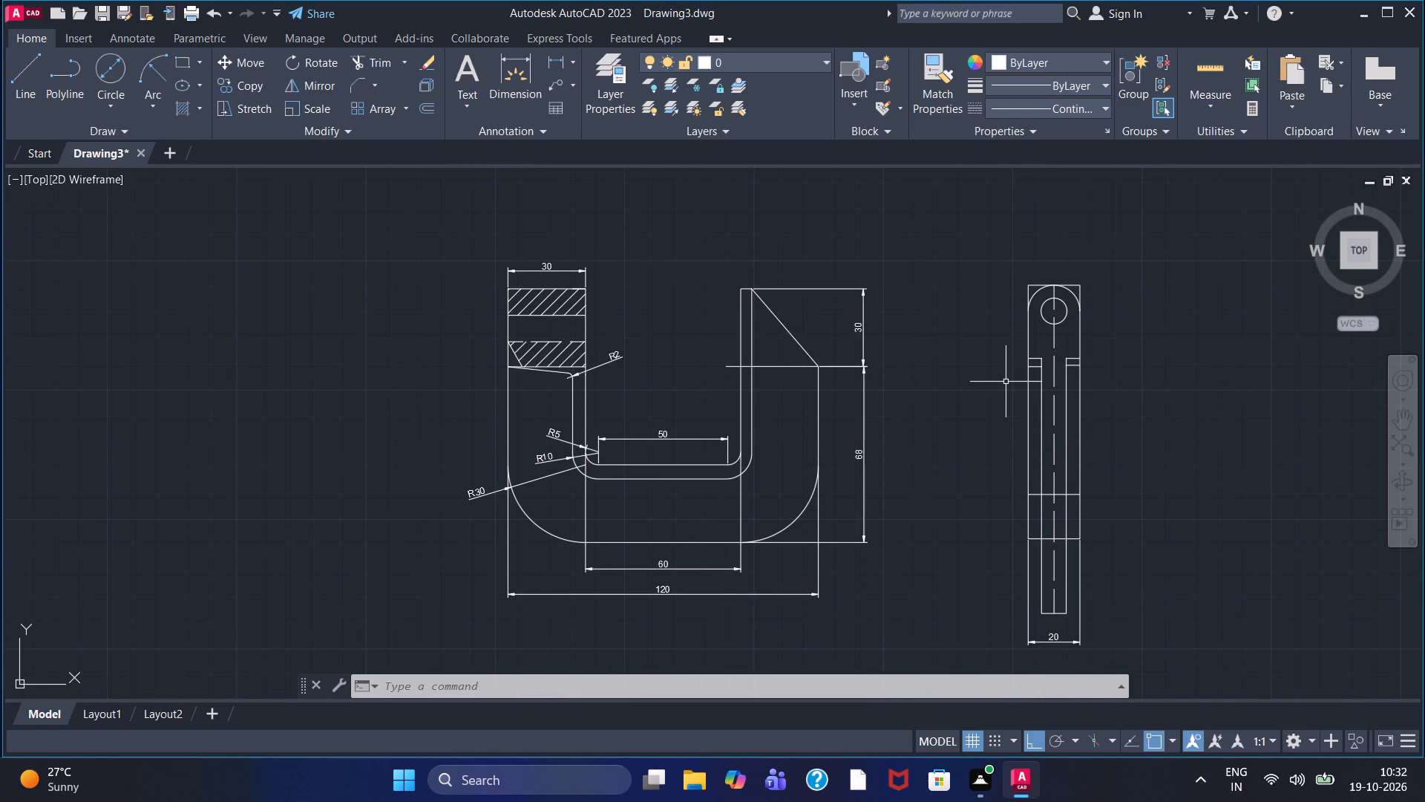
{"action": "left_click", "coordinate": [574, 63]}
{"action": "left_click", "coordinate": [619, 239]}
{"action": "scroll", "coordinate": [1106, 289], "scroll_direction": "up", "scroll_amount": 3}
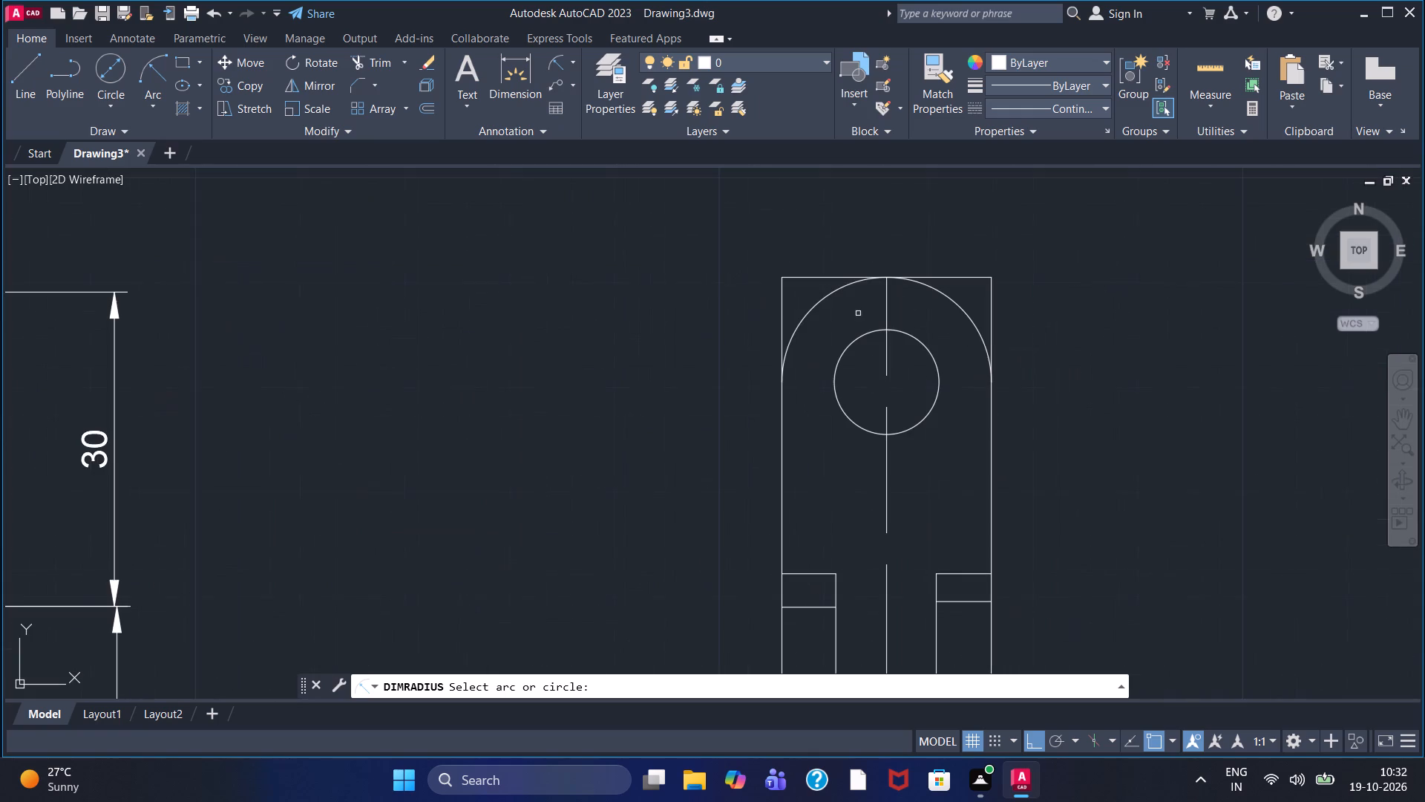
{"action": "left_click", "coordinate": [836, 293]}
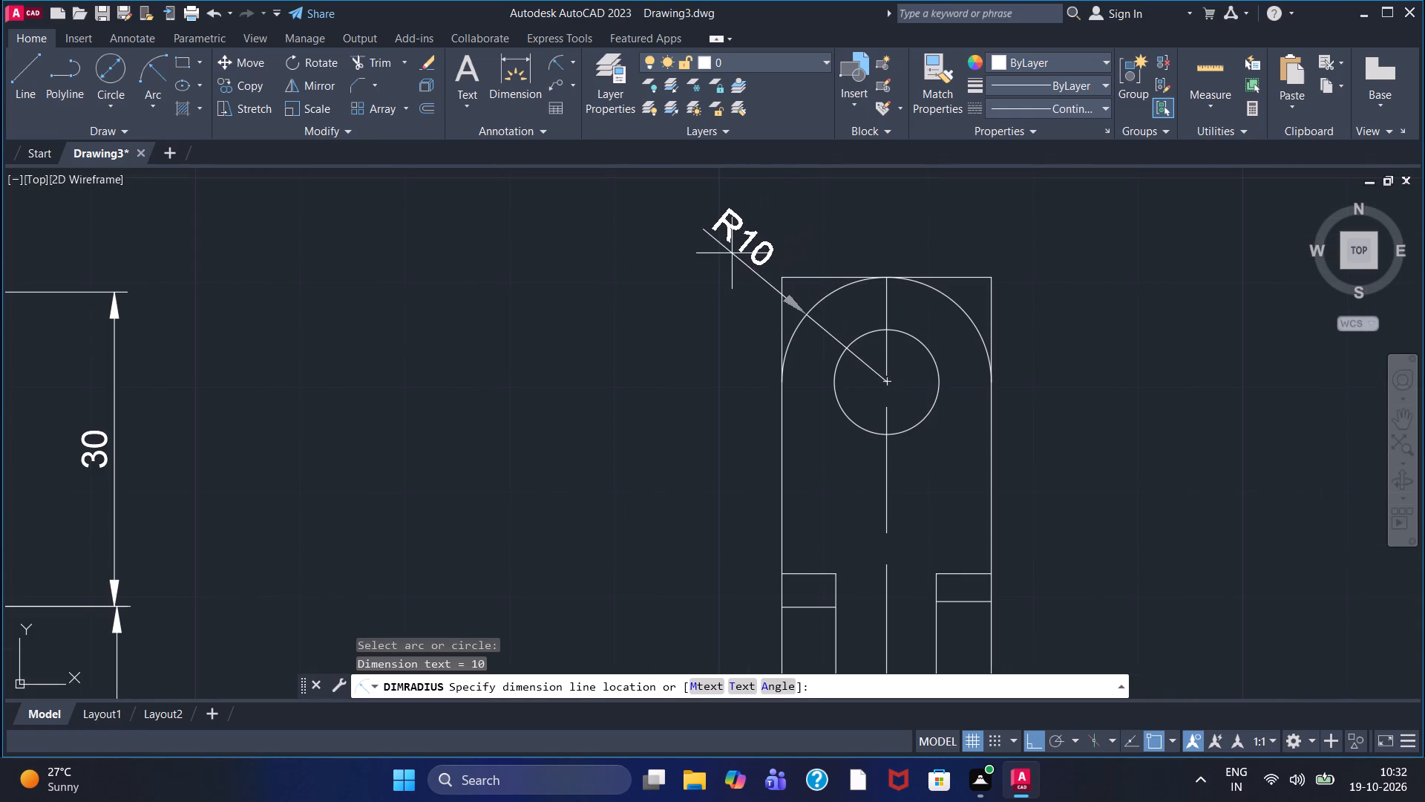
{"action": "left_click", "coordinate": [732, 253]}
{"action": "key", "text": "Escape"}
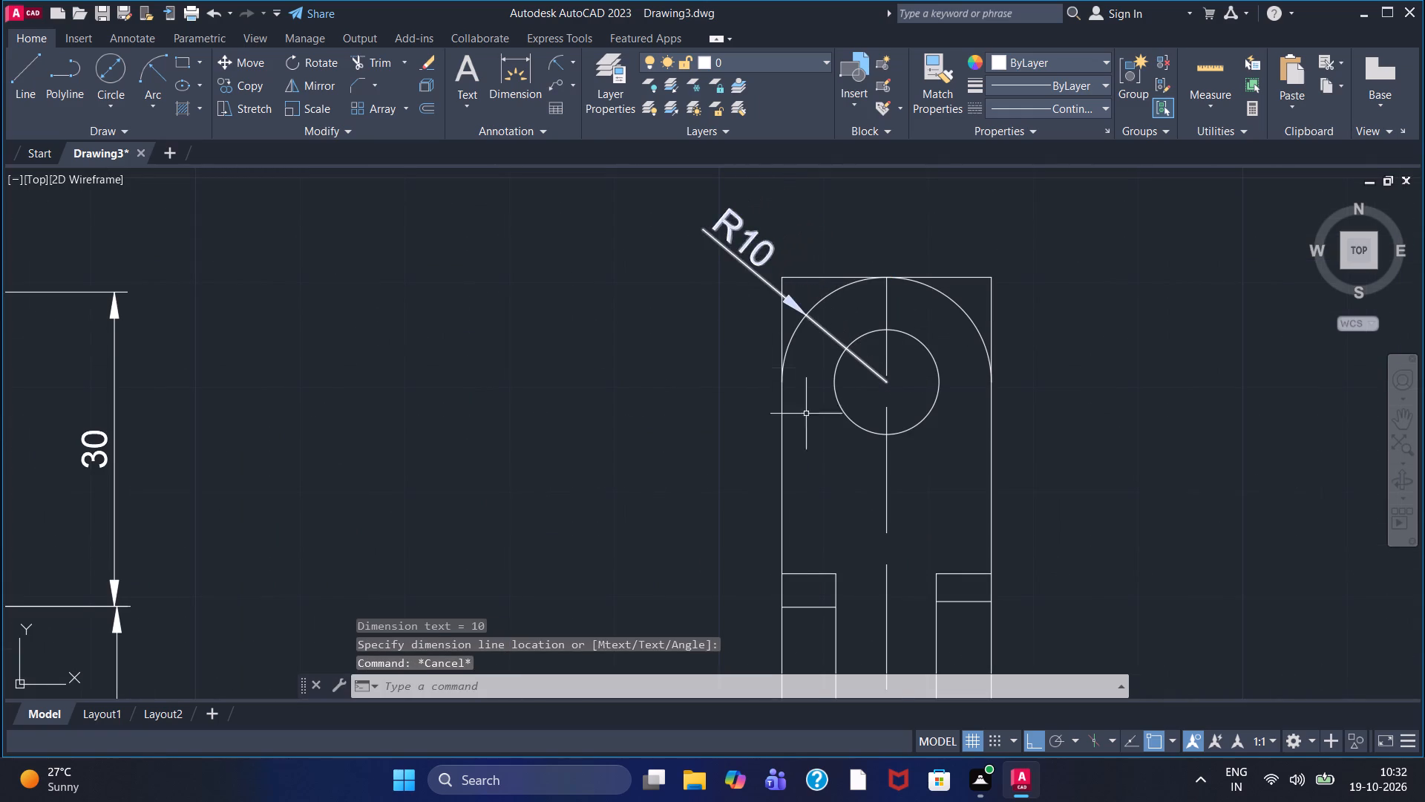
Start a new line profile in the empty area below the side view with an 80-long segment straight down.
{"action": "scroll", "coordinate": [843, 436], "scroll_direction": "down", "scroll_amount": 2}
{"action": "middle_click_drag", "start_coordinate": [743, 524], "coordinate": [726, 359]}
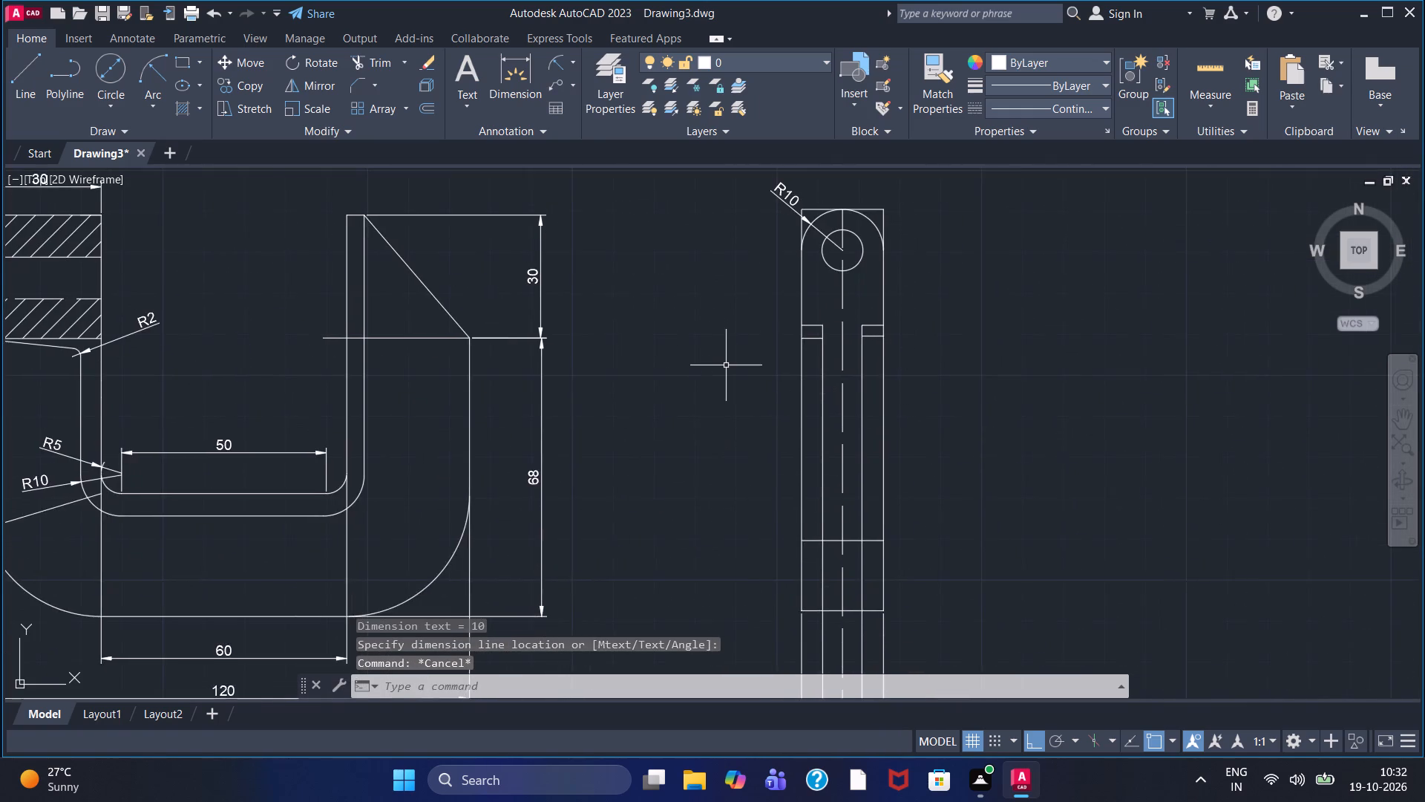
{"action": "scroll", "coordinate": [728, 374], "scroll_direction": "down", "scroll_amount": 2}
{"action": "middle_click_drag", "start_coordinate": [735, 399], "coordinate": [726, 285]}
{"action": "scroll", "coordinate": [737, 393], "scroll_direction": "up", "scroll_amount": 1}
{"action": "scroll", "coordinate": [726, 285], "scroll_direction": "down", "scroll_amount": 1}
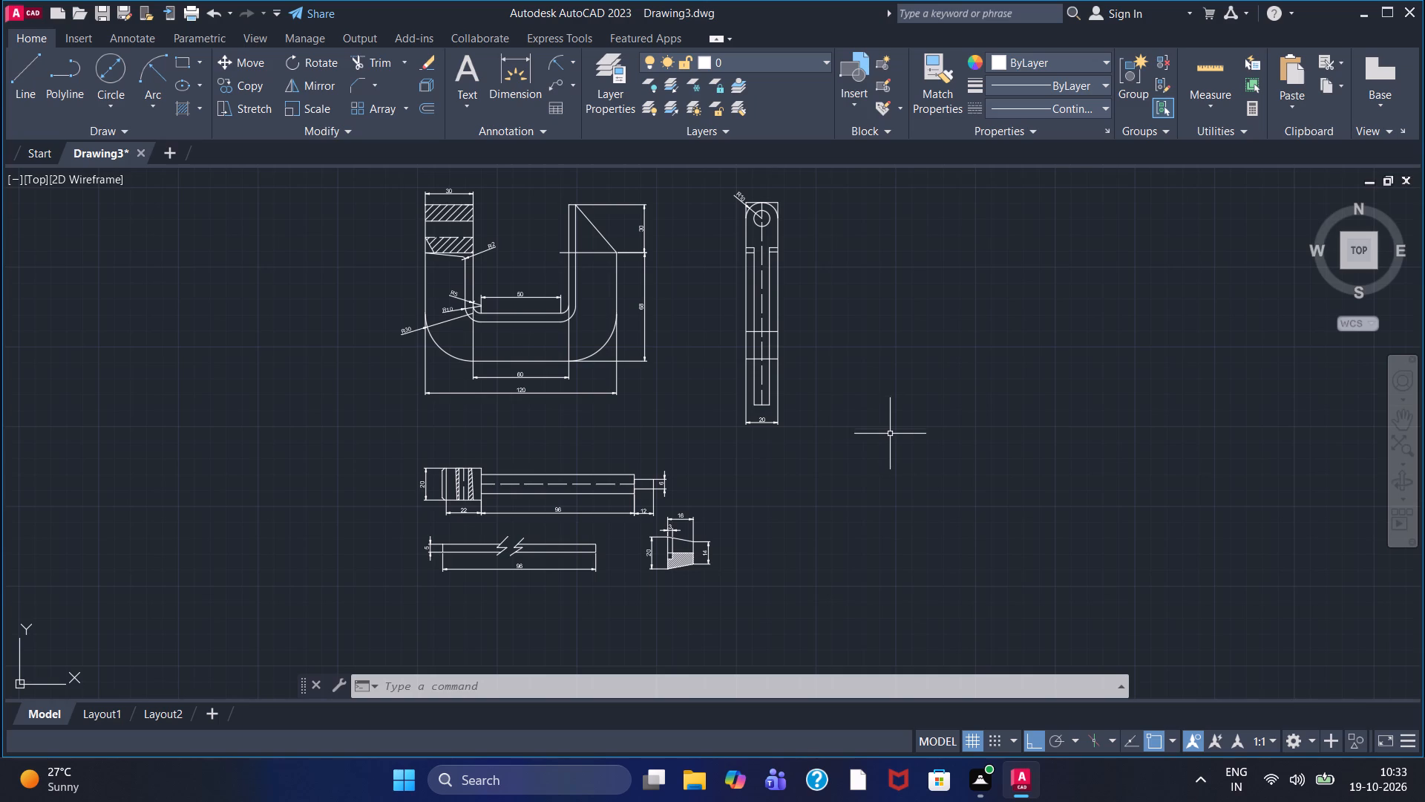
{"action": "middle_click_drag", "start_coordinate": [860, 523], "coordinate": [806, 468]}
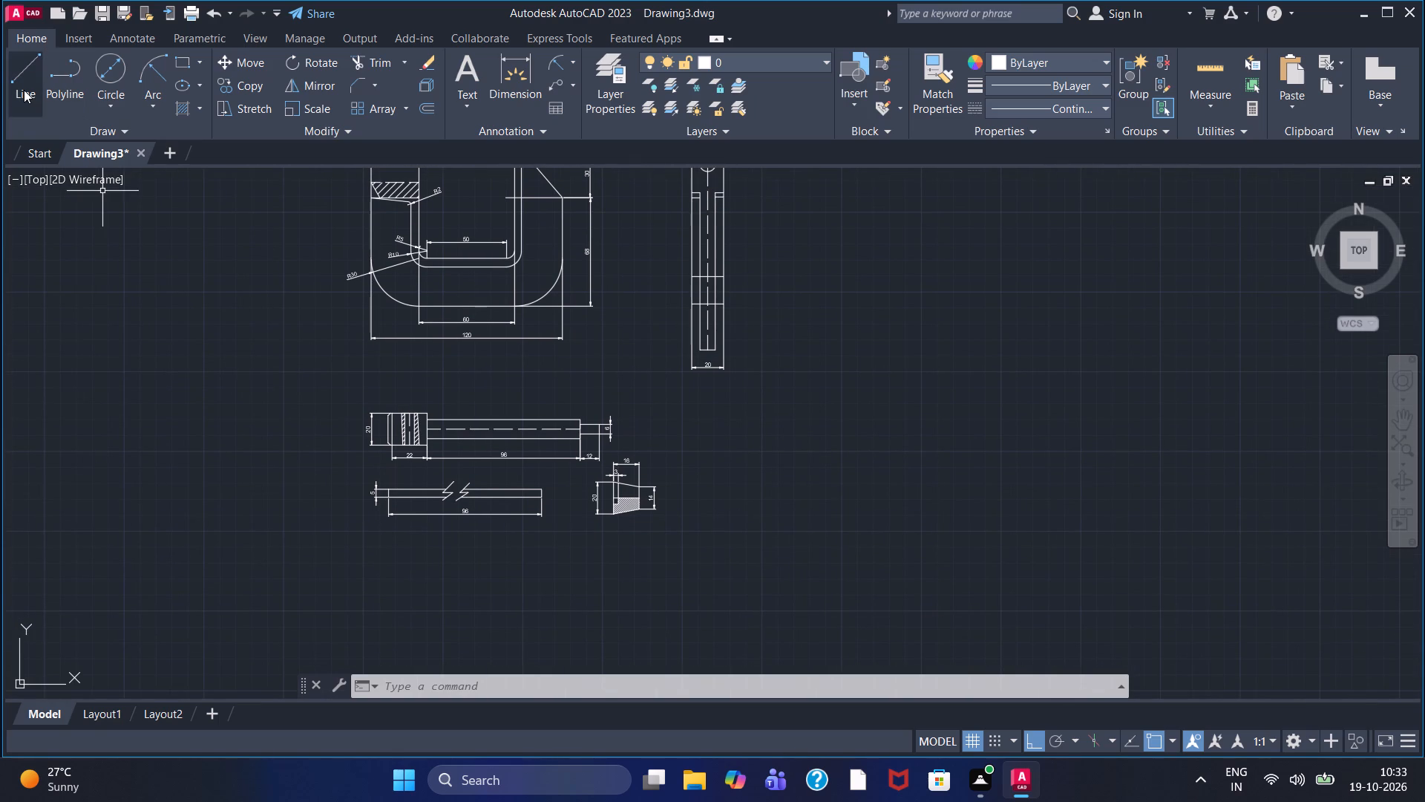
{"action": "left_click", "coordinate": [24, 90]}
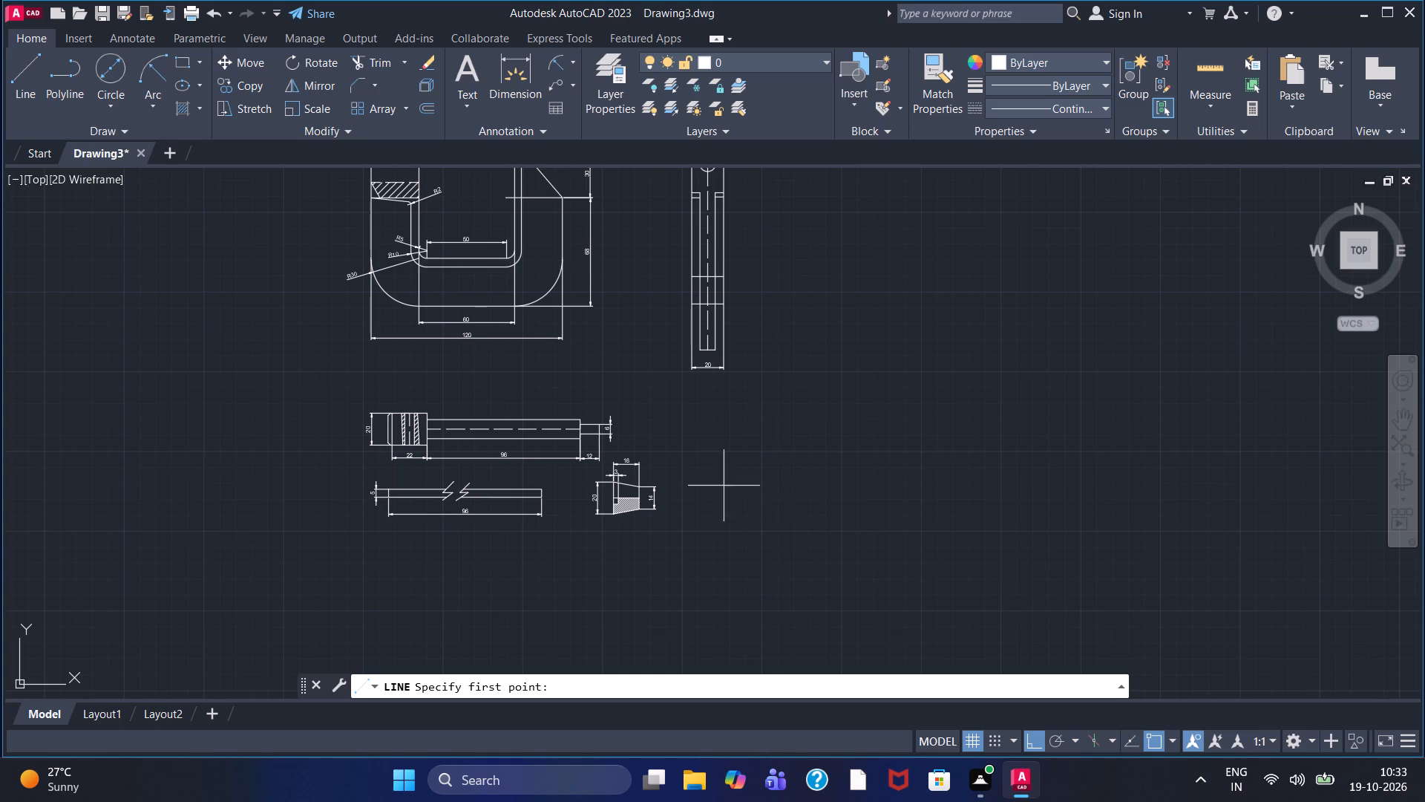
{"action": "scroll", "coordinate": [720, 424], "scroll_direction": "up", "scroll_amount": 4}
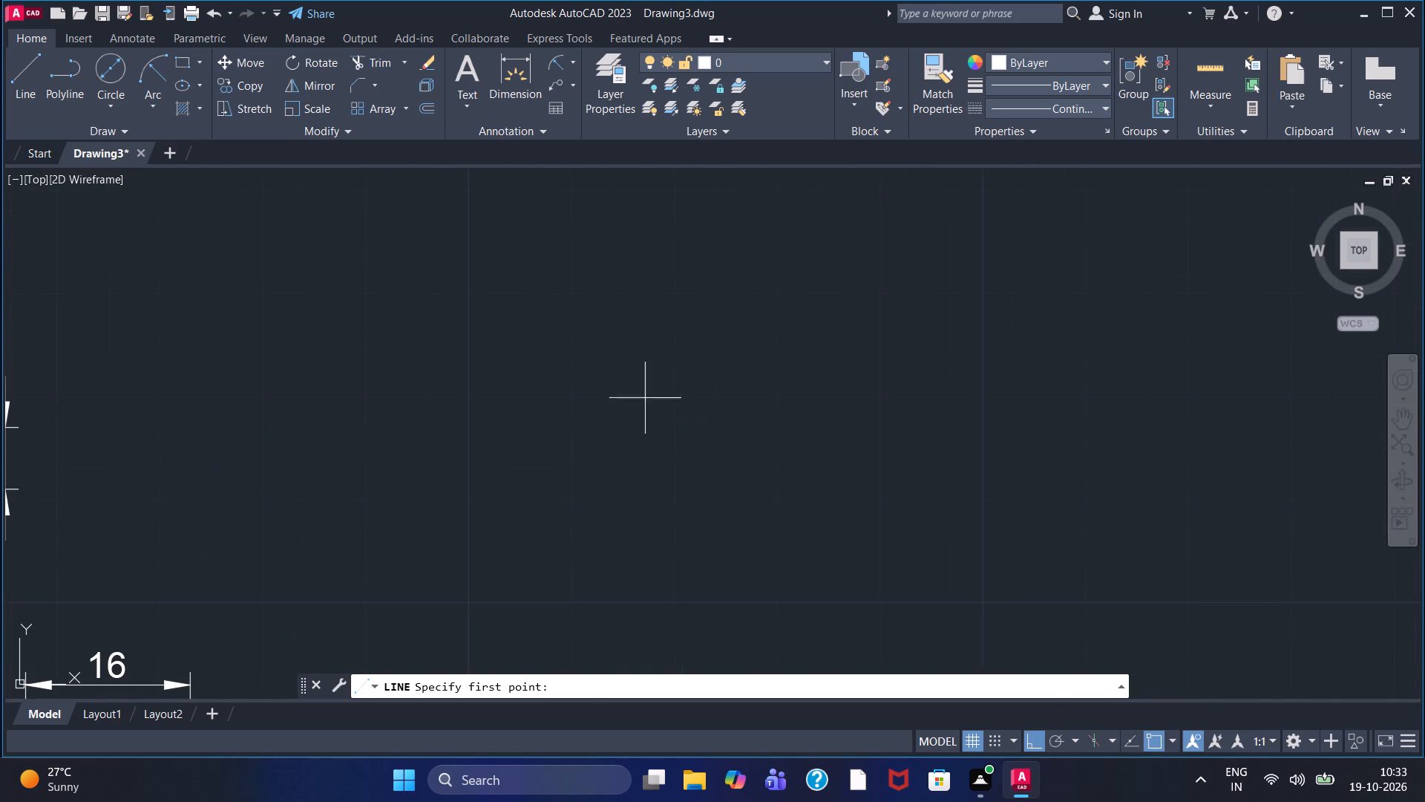
{"action": "left_click", "coordinate": [613, 372]}
{"action": "scroll", "coordinate": [623, 529], "scroll_direction": "down", "scroll_amount": 1}
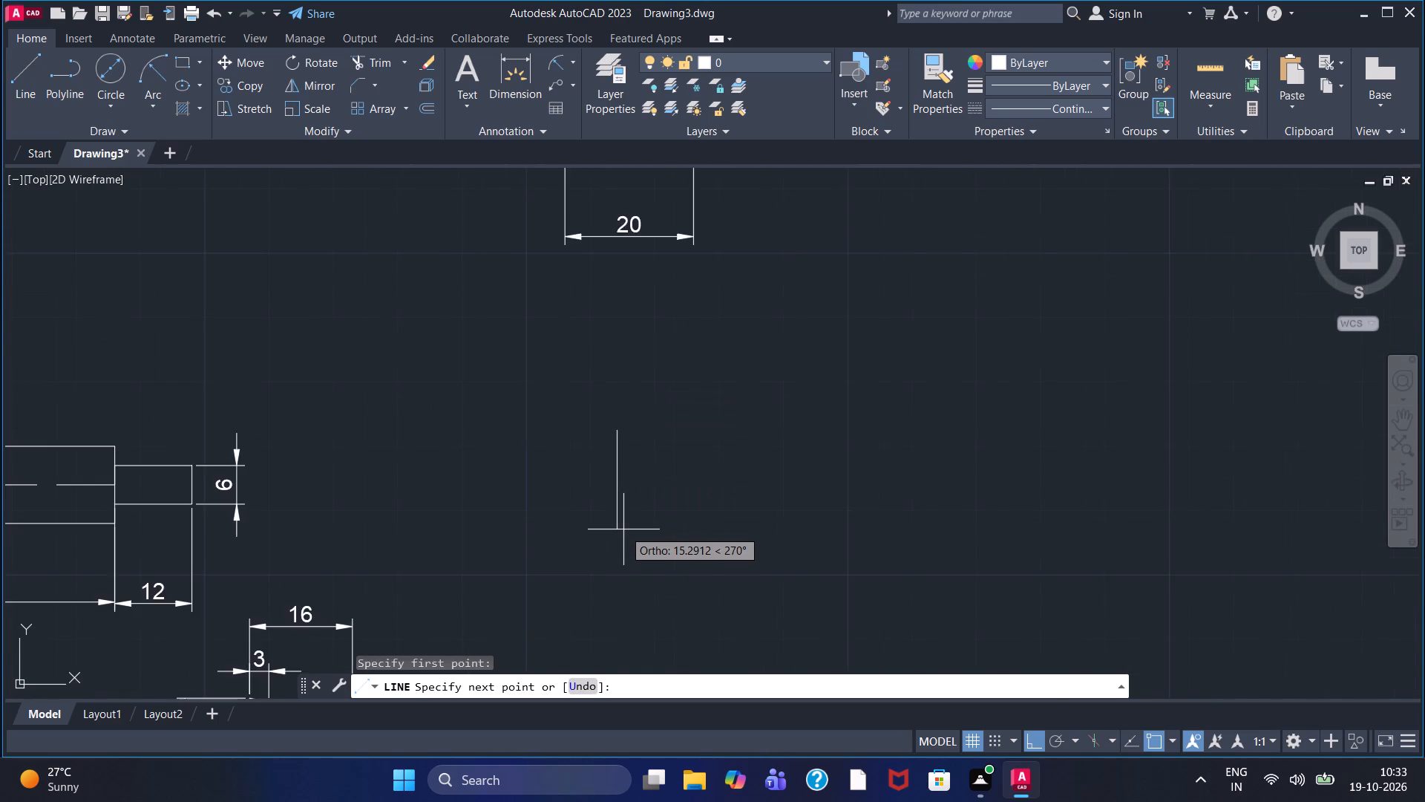
{"action": "scroll", "coordinate": [623, 529], "scroll_direction": "down", "scroll_amount": 2}
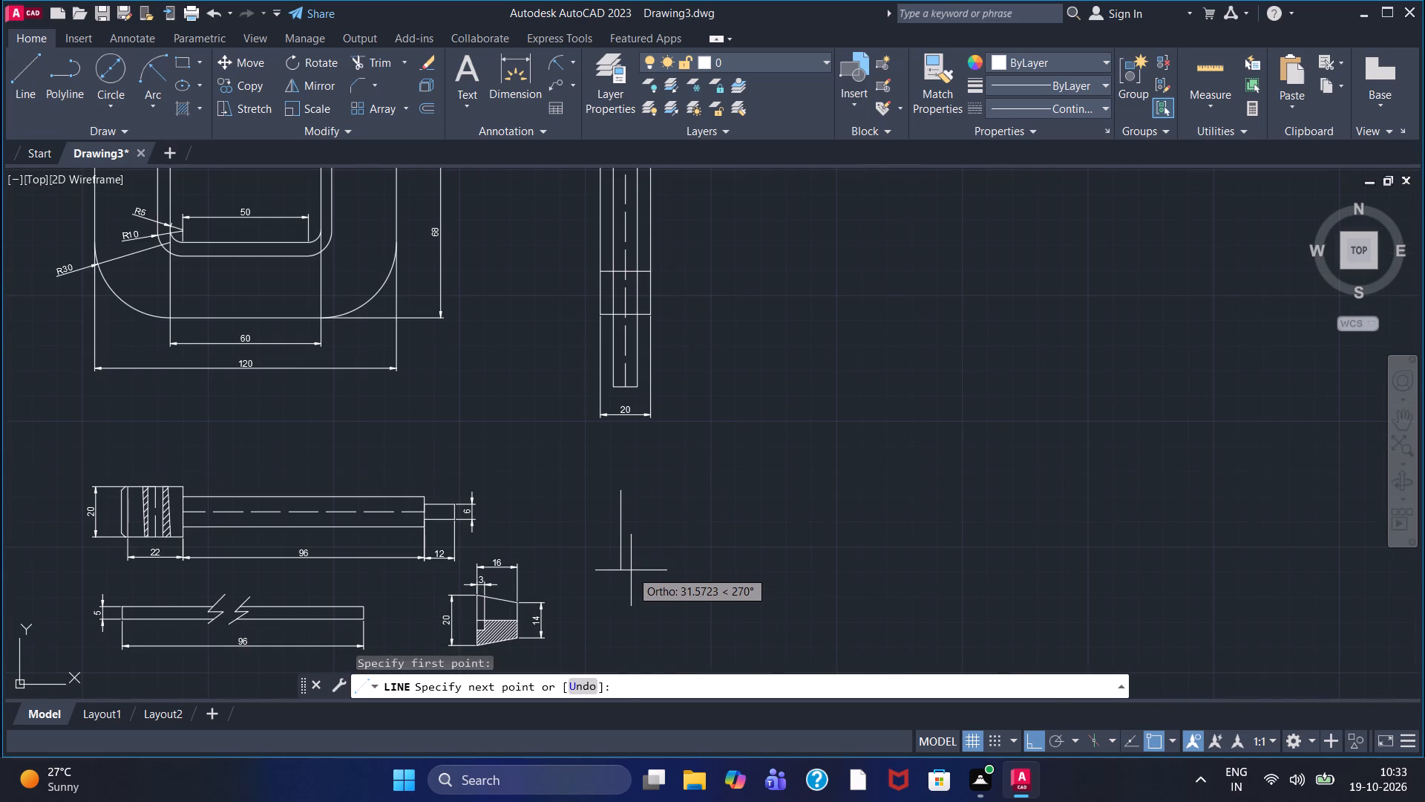
{"action": "type", "text": "80"}
{"action": "key", "text": "Return"}
{"action": "scroll", "coordinate": [634, 570], "scroll_direction": "down", "scroll_amount": 1}
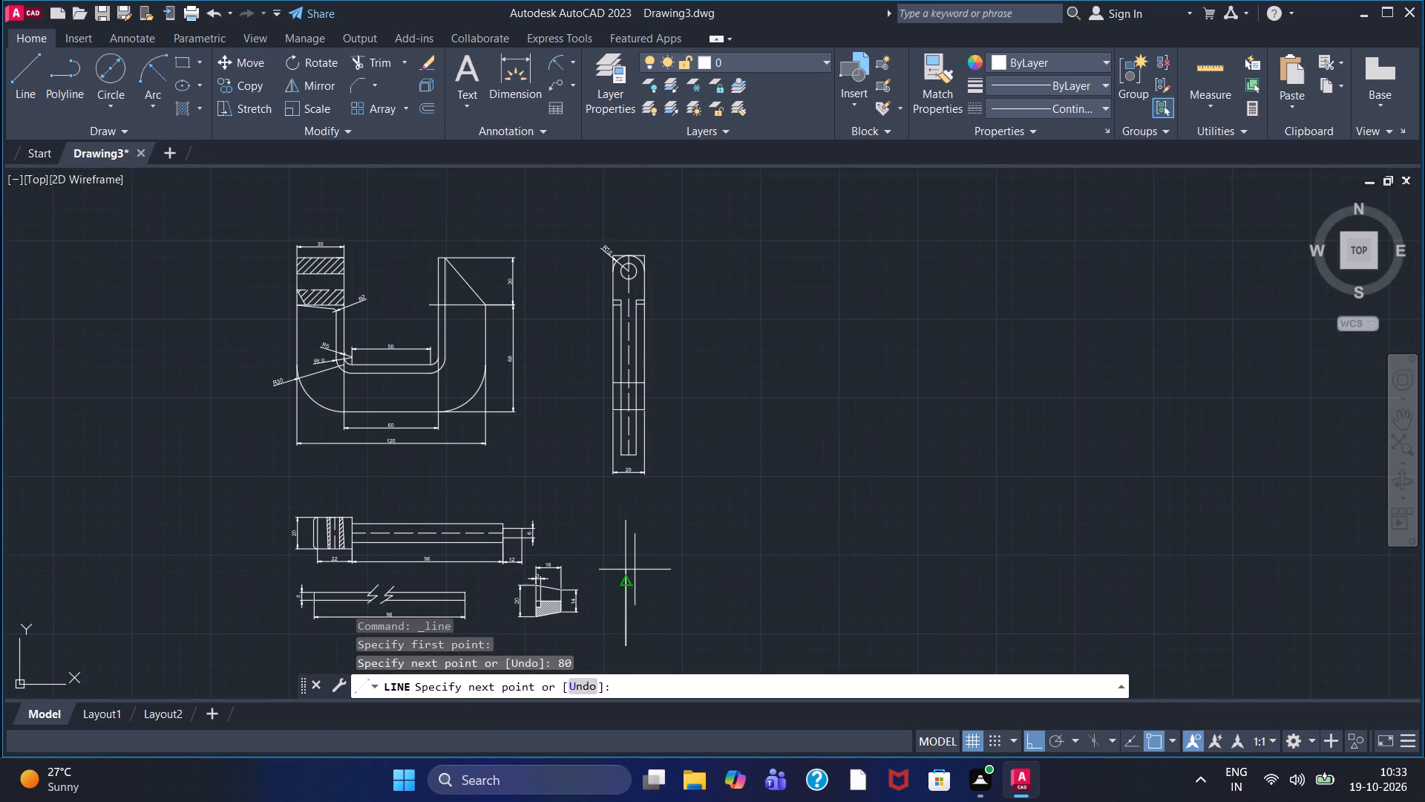
Continue the profile 90 to the right, 15 up and 60 back left, ending with a vertical segment extending above the left edge's top.
{"action": "type", "text": "90"}
{"action": "key", "text": "Return"}
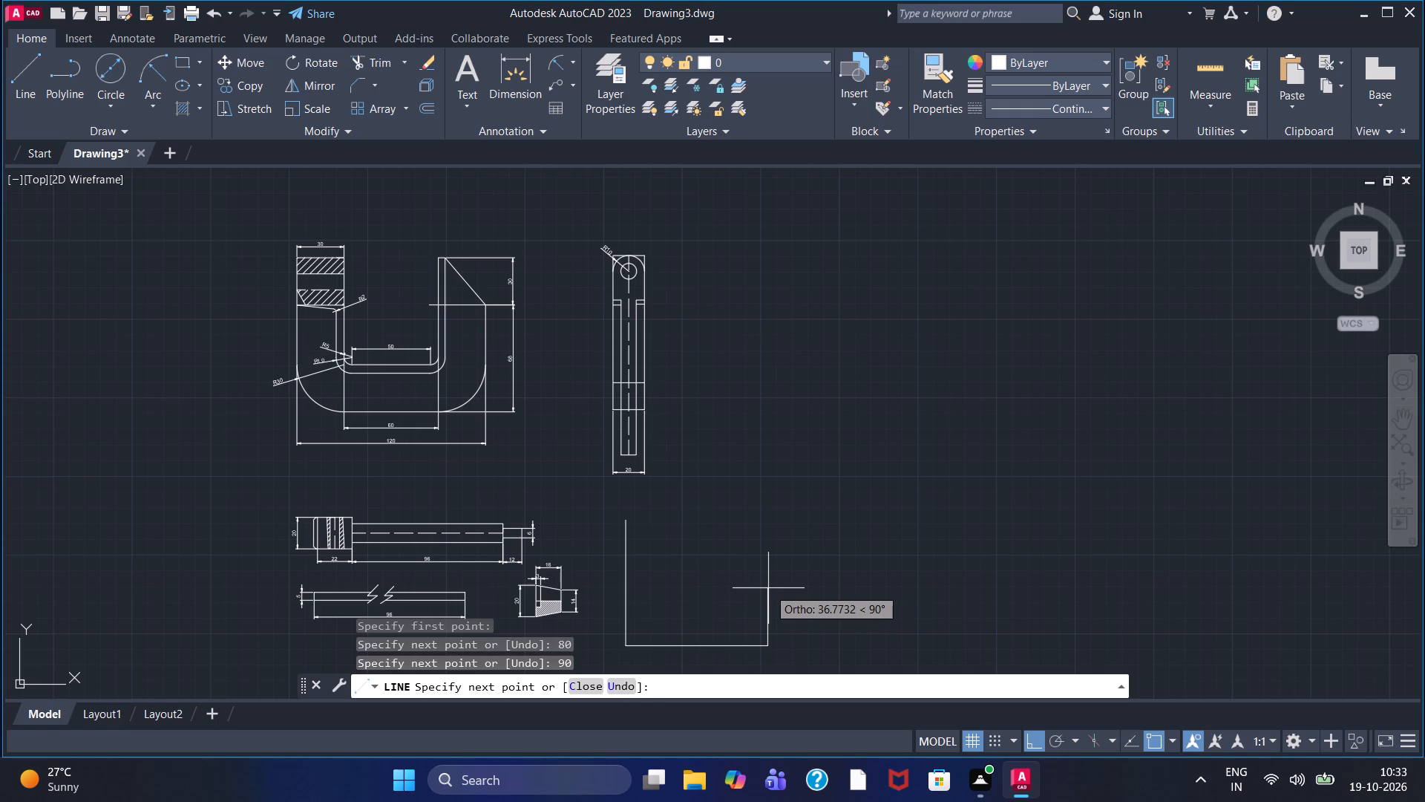
{"action": "type", "text": "15"}
{"action": "key", "text": "Return"}
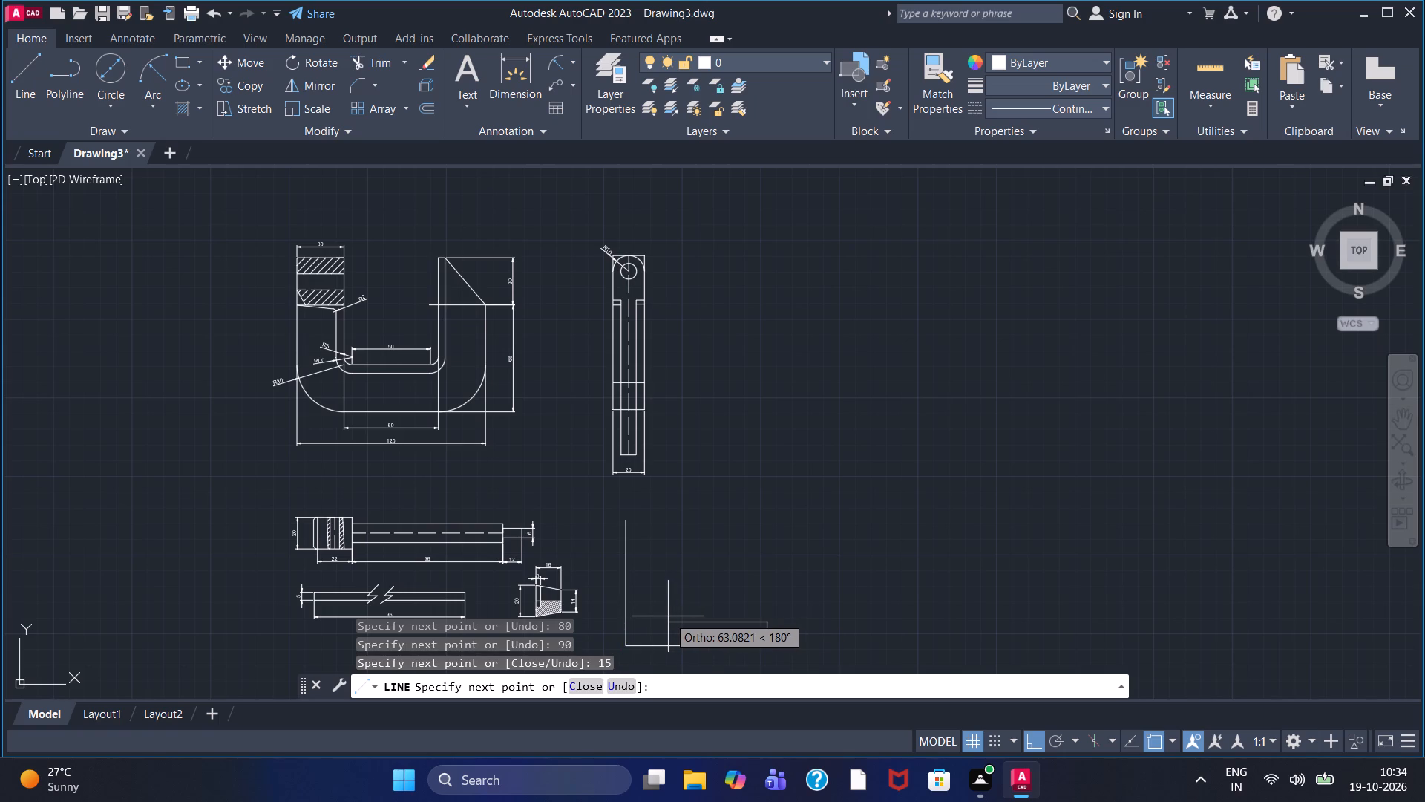
{"action": "type", "text": "60"}
{"action": "key", "text": "Return"}
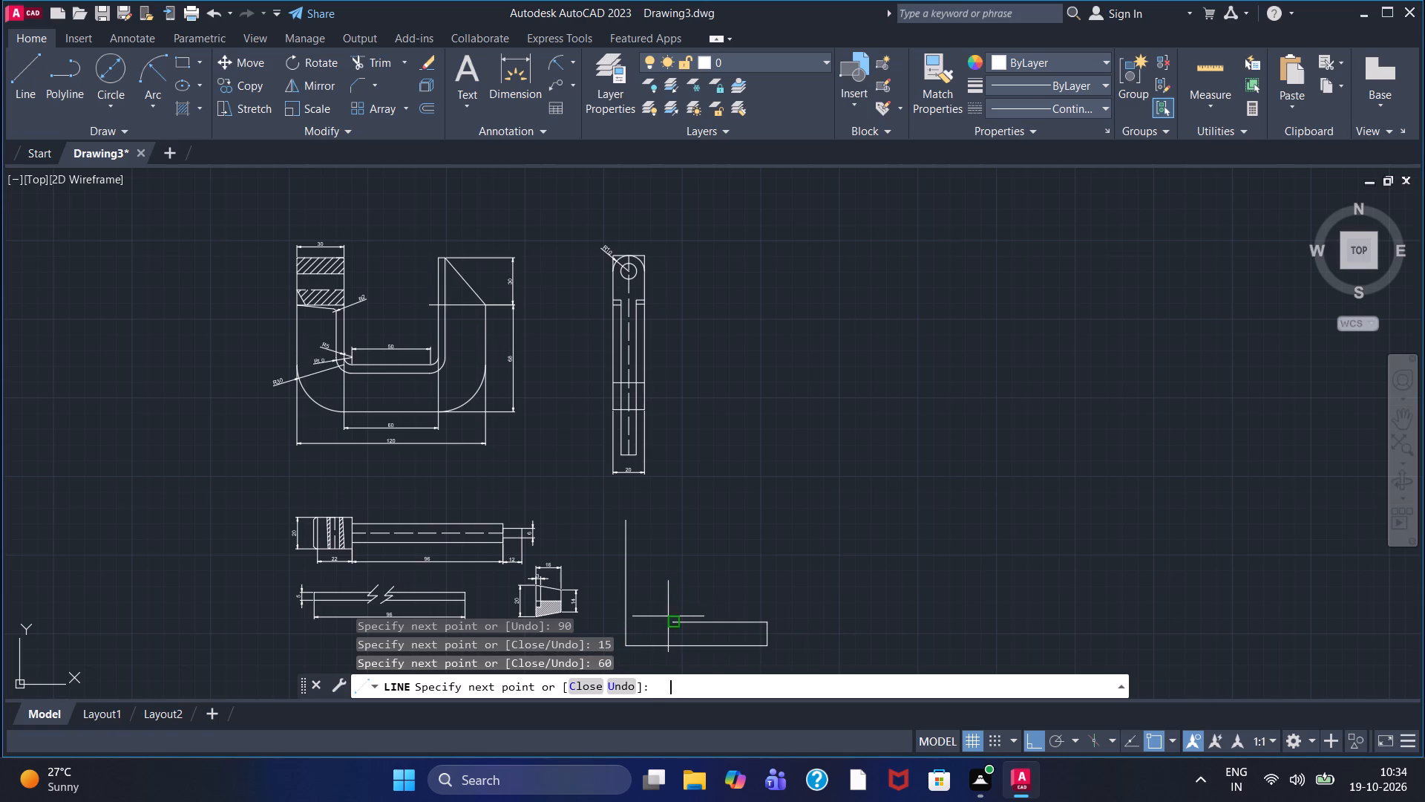
{"action": "left_click", "coordinate": [674, 494]}
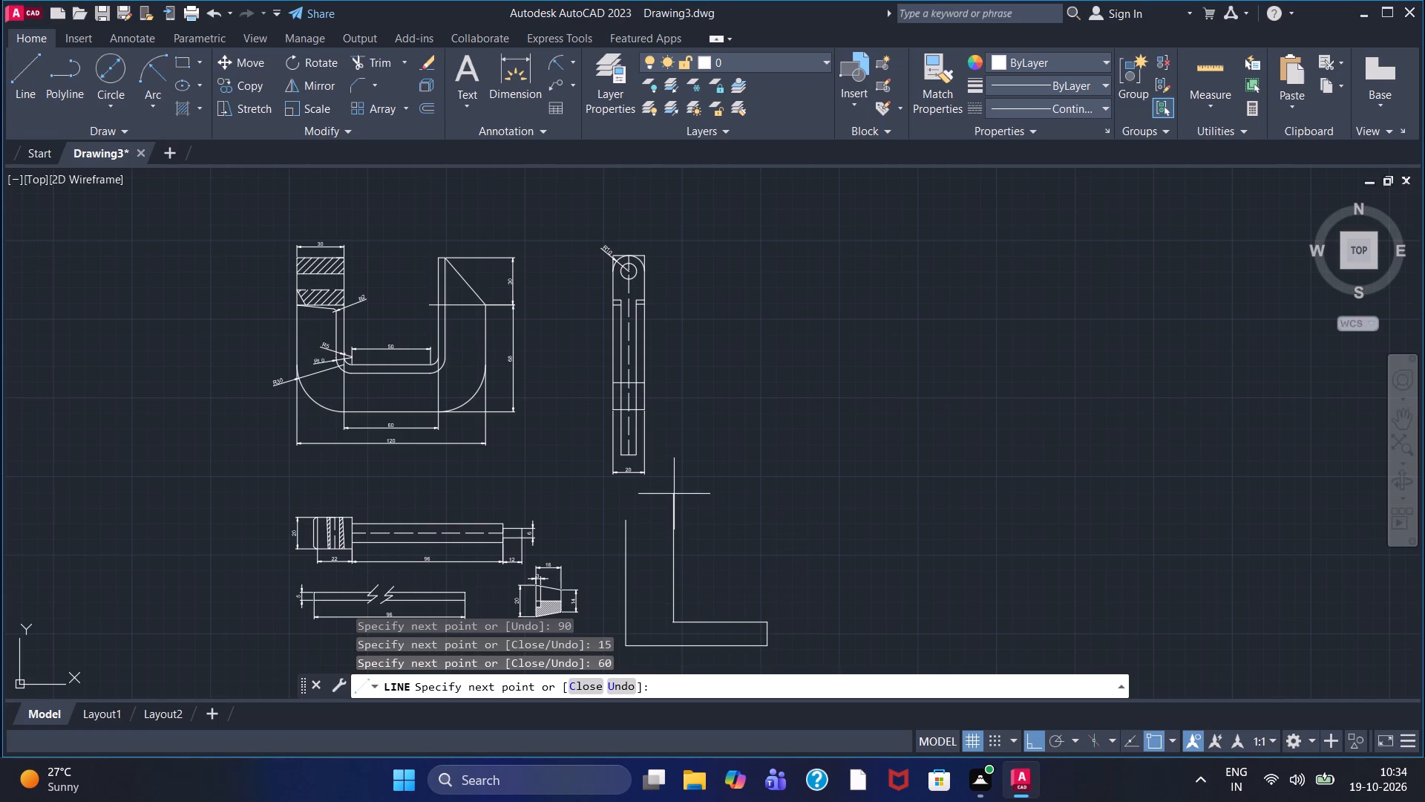
{"action": "right_click", "coordinate": [674, 494]}
{"action": "left_click", "coordinate": [755, 499]}
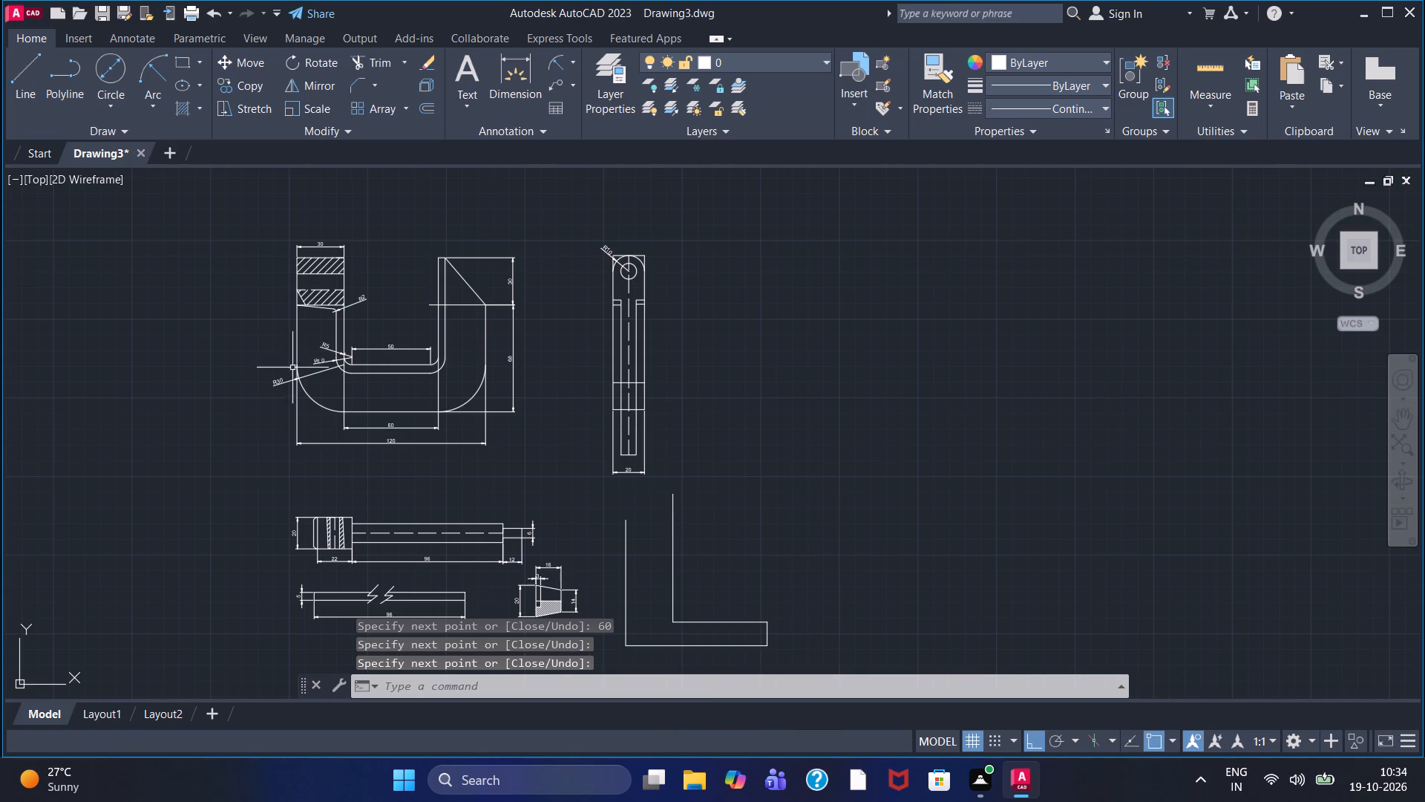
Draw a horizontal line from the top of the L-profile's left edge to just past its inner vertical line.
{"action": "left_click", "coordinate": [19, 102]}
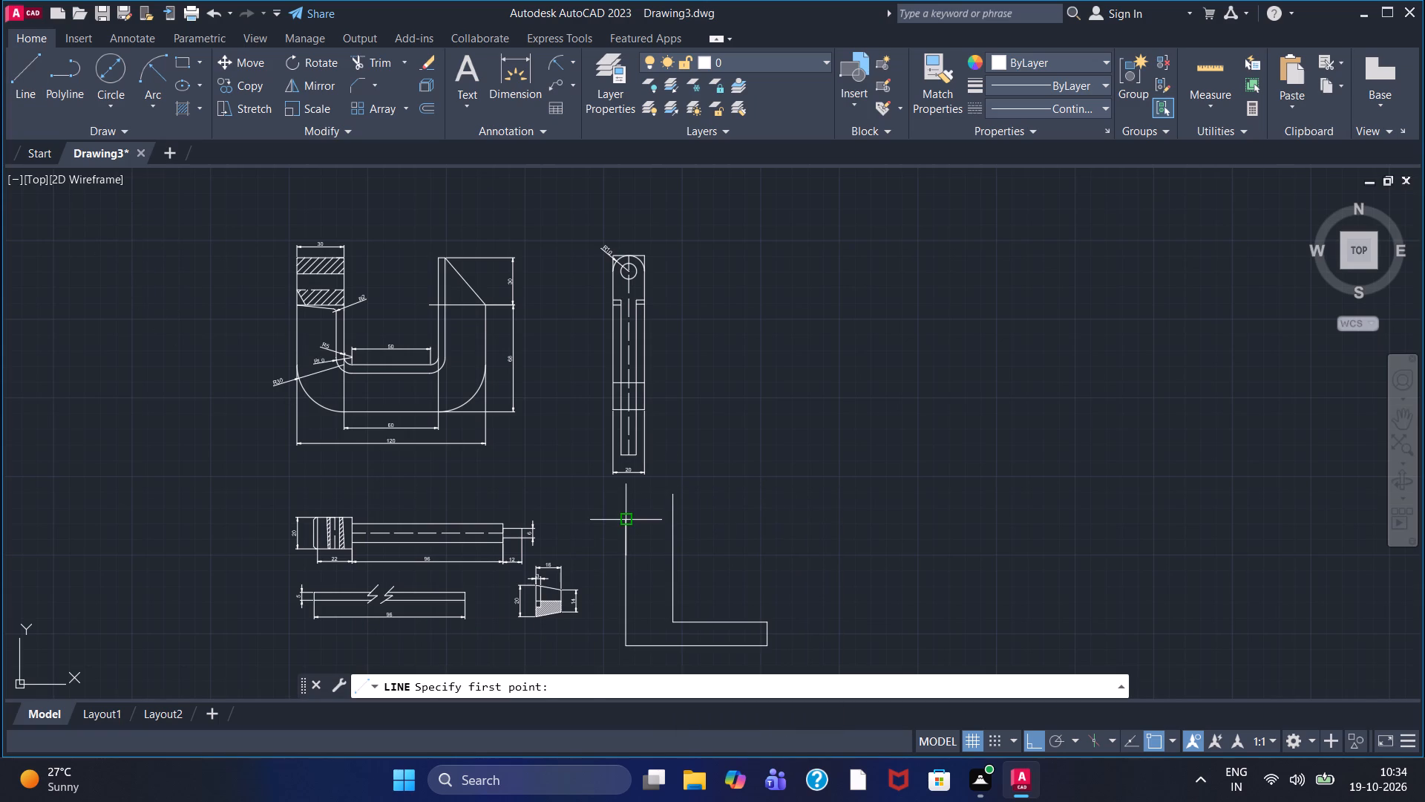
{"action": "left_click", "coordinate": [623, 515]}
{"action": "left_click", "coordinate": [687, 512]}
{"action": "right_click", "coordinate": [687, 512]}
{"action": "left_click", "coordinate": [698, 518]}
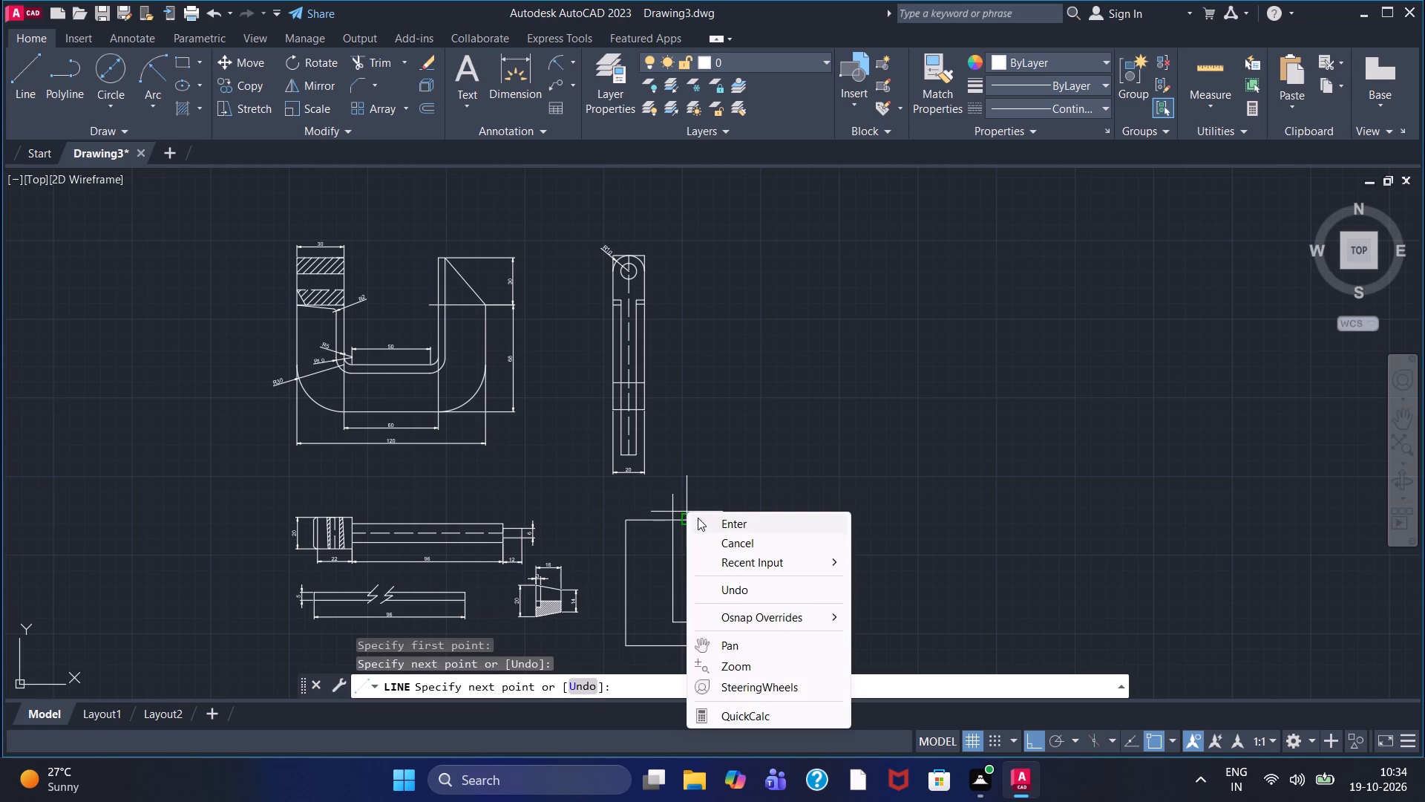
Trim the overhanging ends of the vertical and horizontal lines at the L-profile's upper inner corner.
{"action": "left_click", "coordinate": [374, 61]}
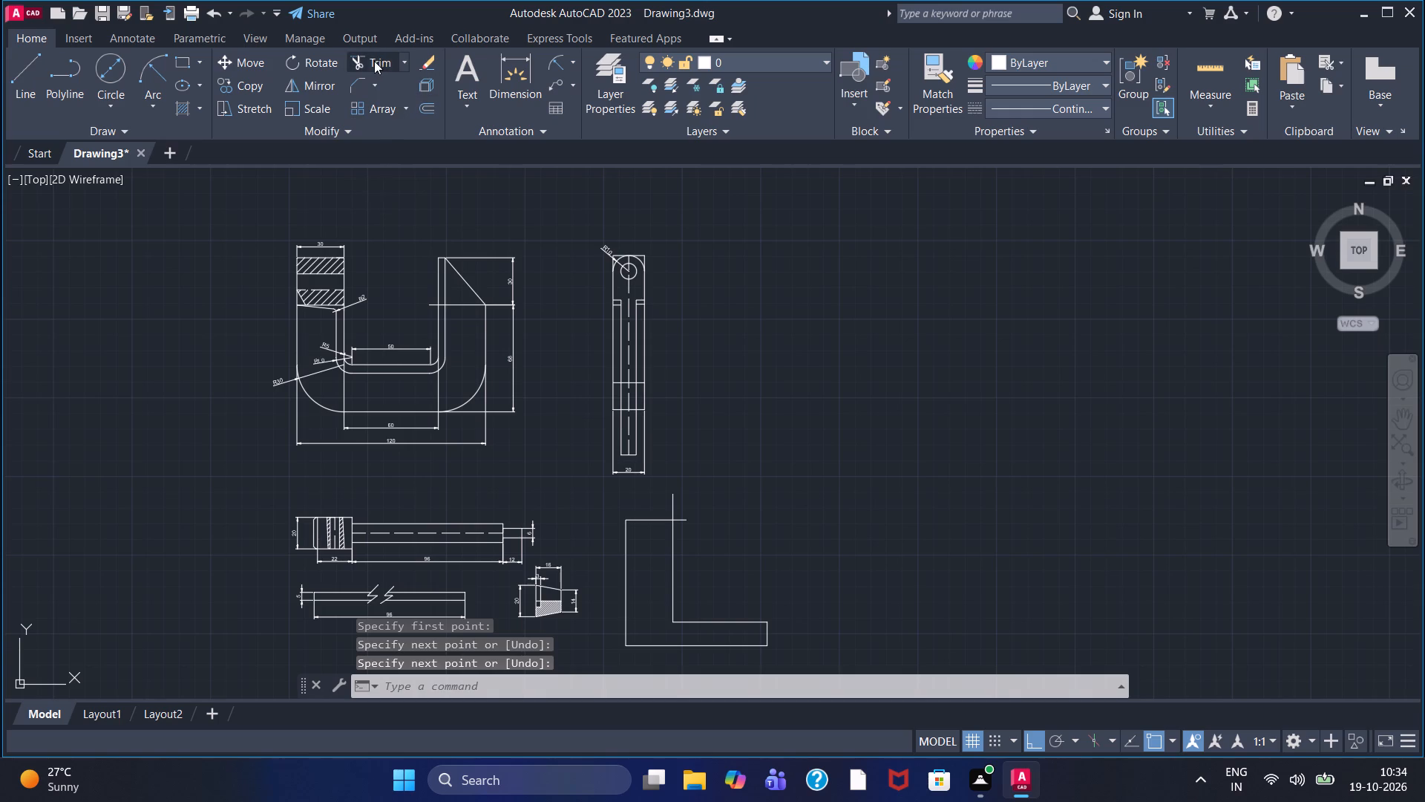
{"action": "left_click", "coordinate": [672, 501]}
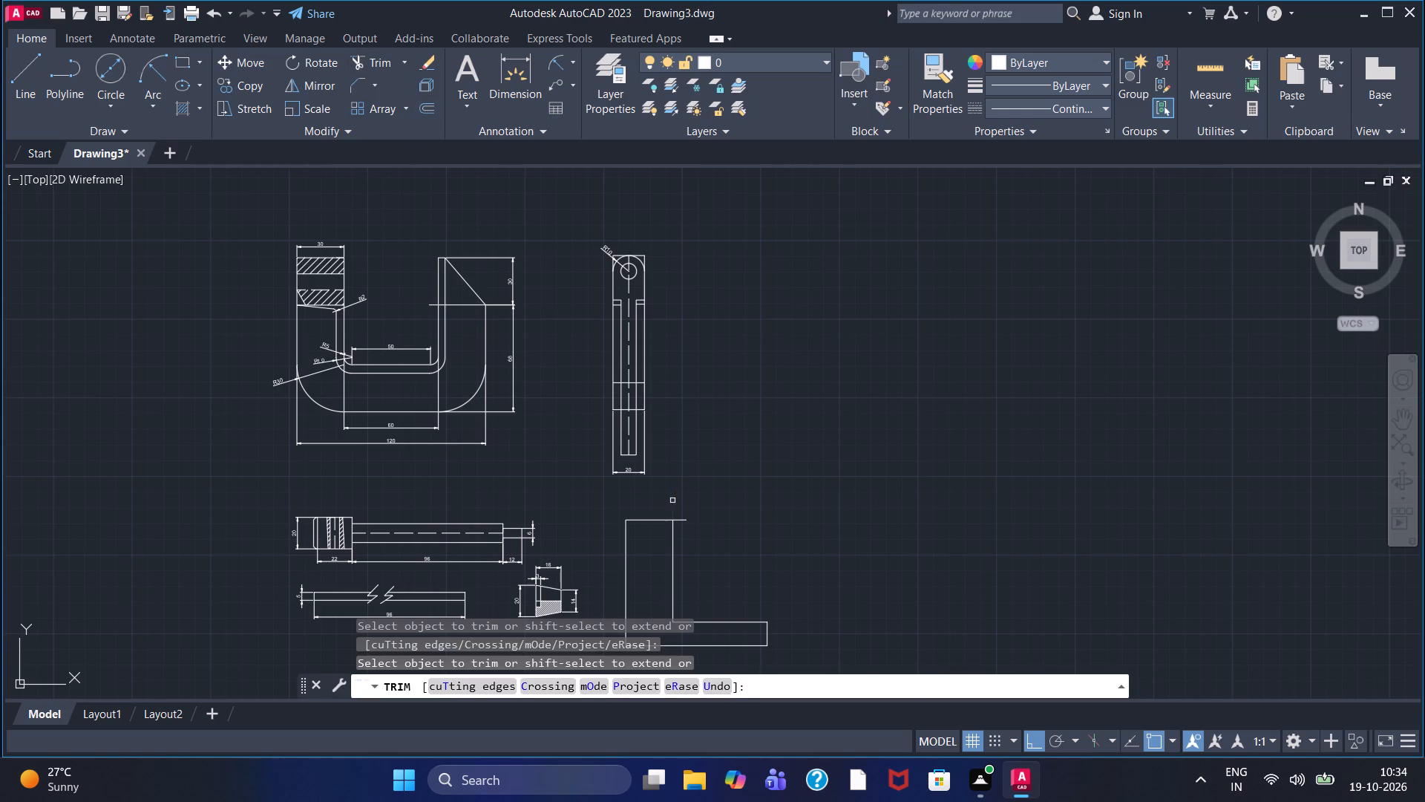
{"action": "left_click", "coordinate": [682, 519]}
Draw a horizontal line from the midpoint of the L-profile's left edge across the upright leg and past its inner edge.
{"action": "middle_click_drag", "start_coordinate": [749, 555], "coordinate": [773, 492]}
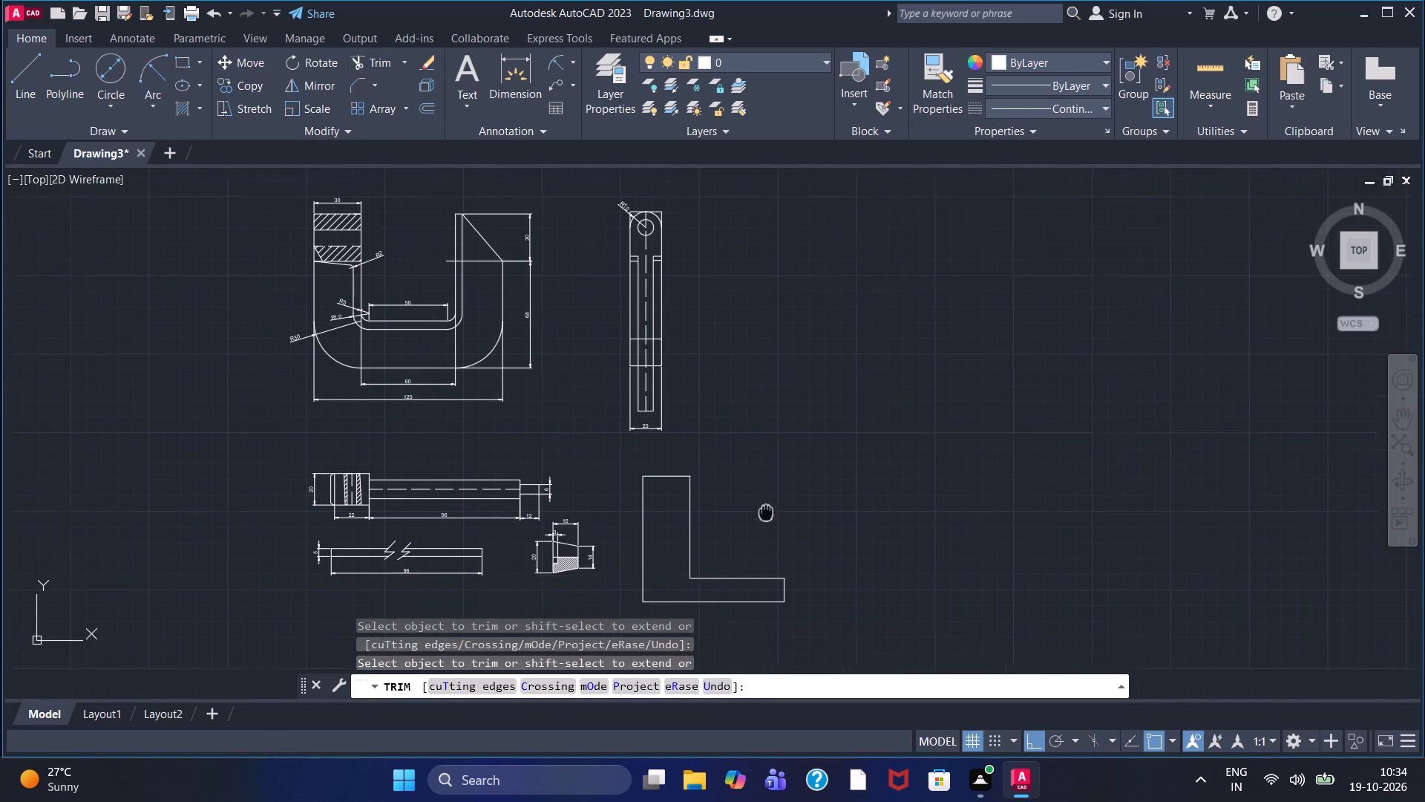
{"action": "middle_click_drag", "start_coordinate": [773, 492], "coordinate": [782, 466]}
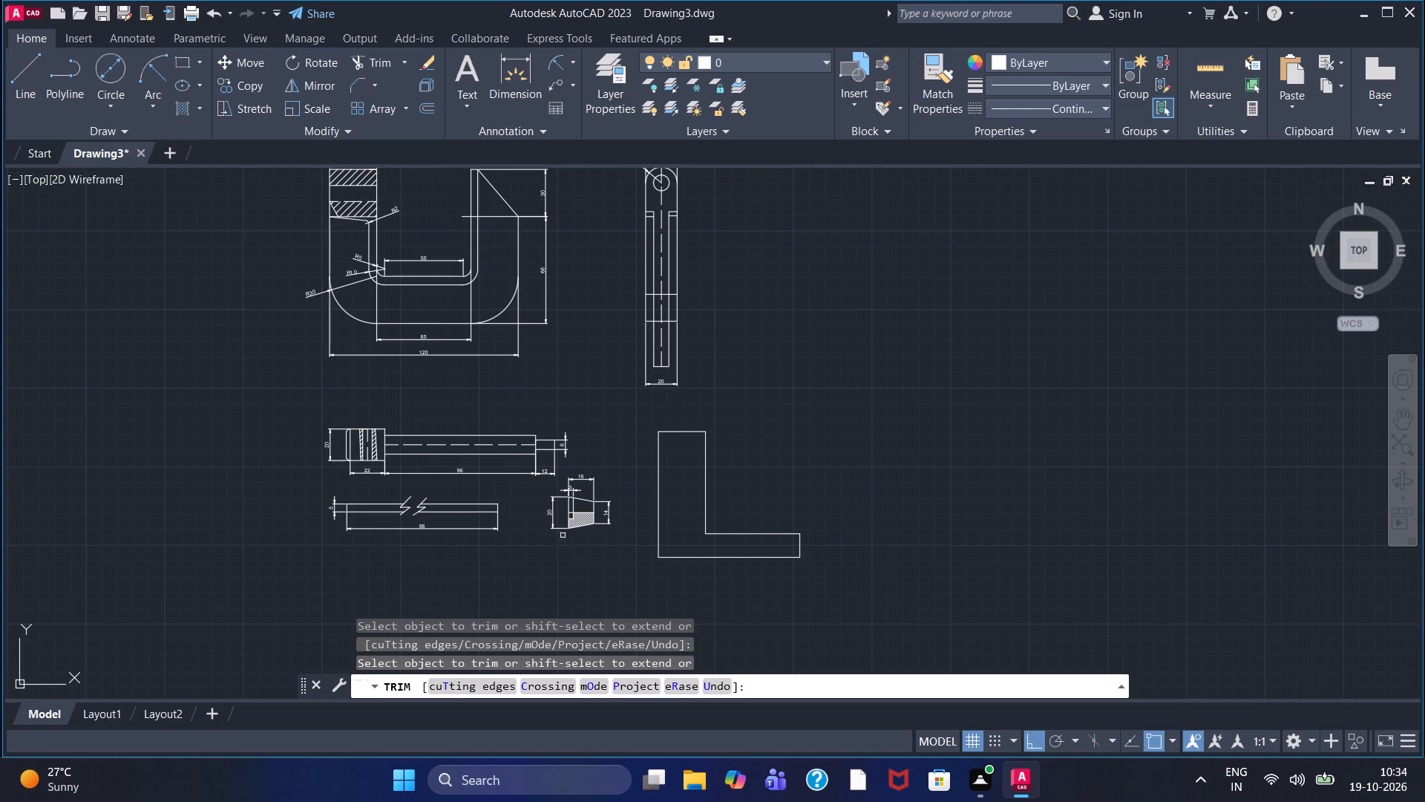
{"action": "left_click", "coordinate": [22, 68]}
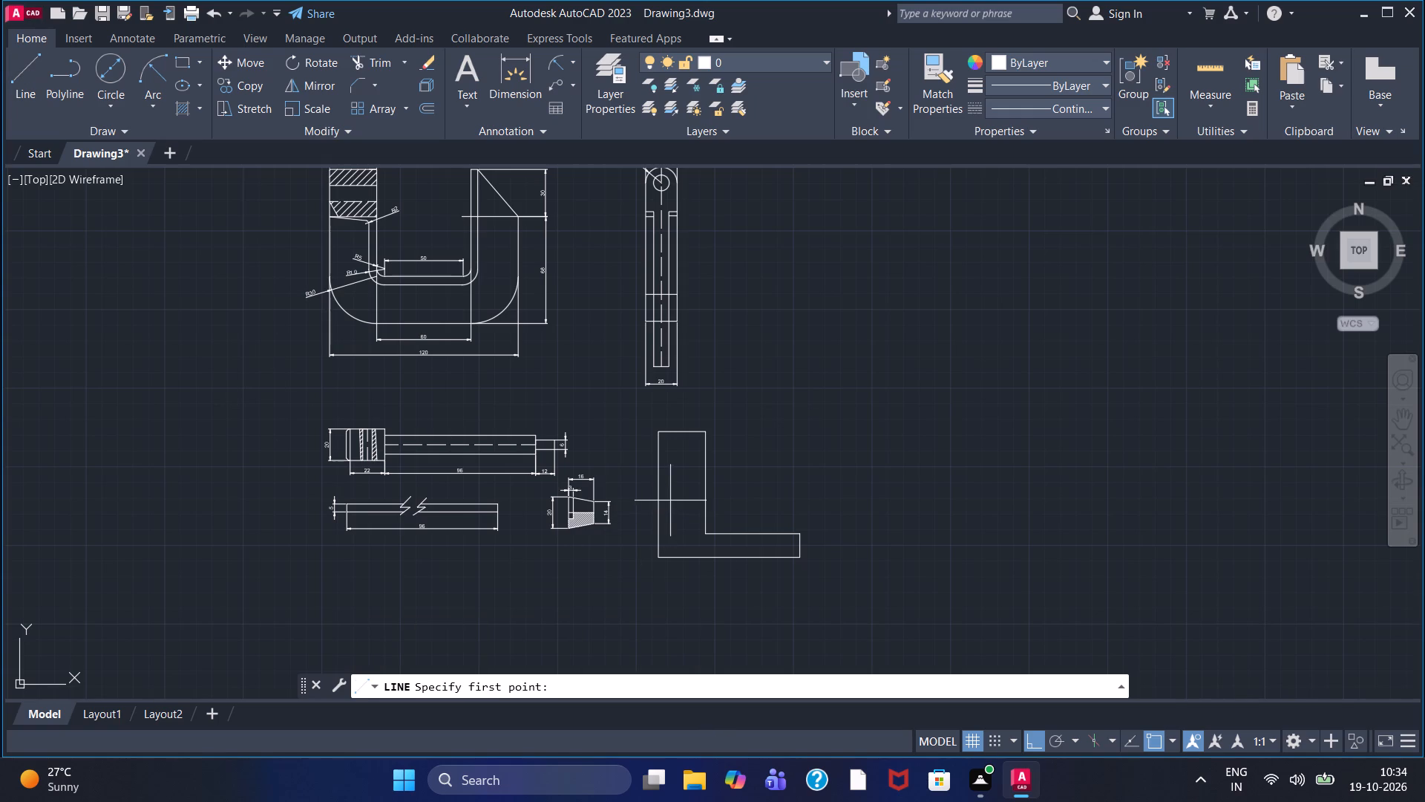
{"action": "left_click", "coordinate": [660, 498]}
{"action": "left_click", "coordinate": [758, 495]}
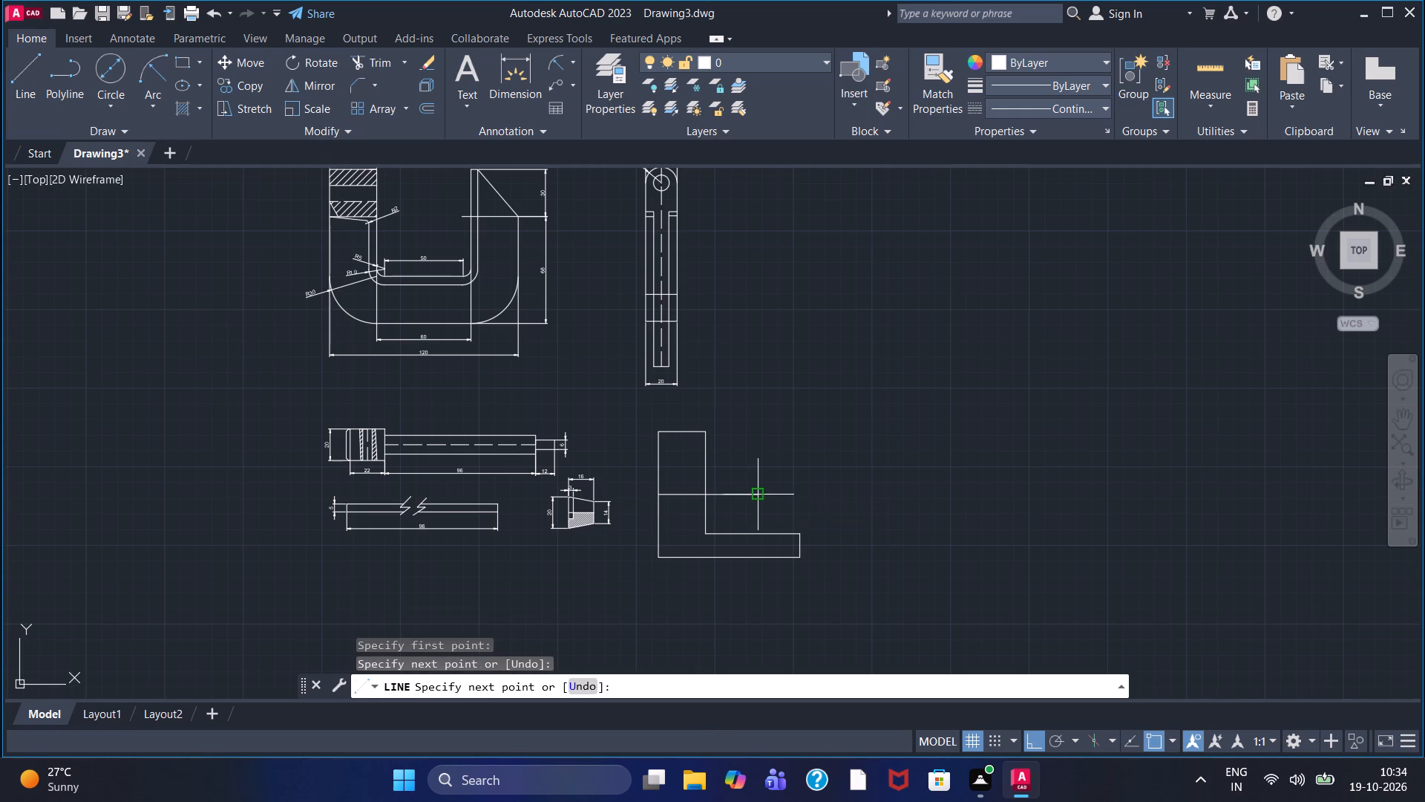
{"action": "right_click", "coordinate": [759, 495]}
{"action": "left_click", "coordinate": [788, 501]}
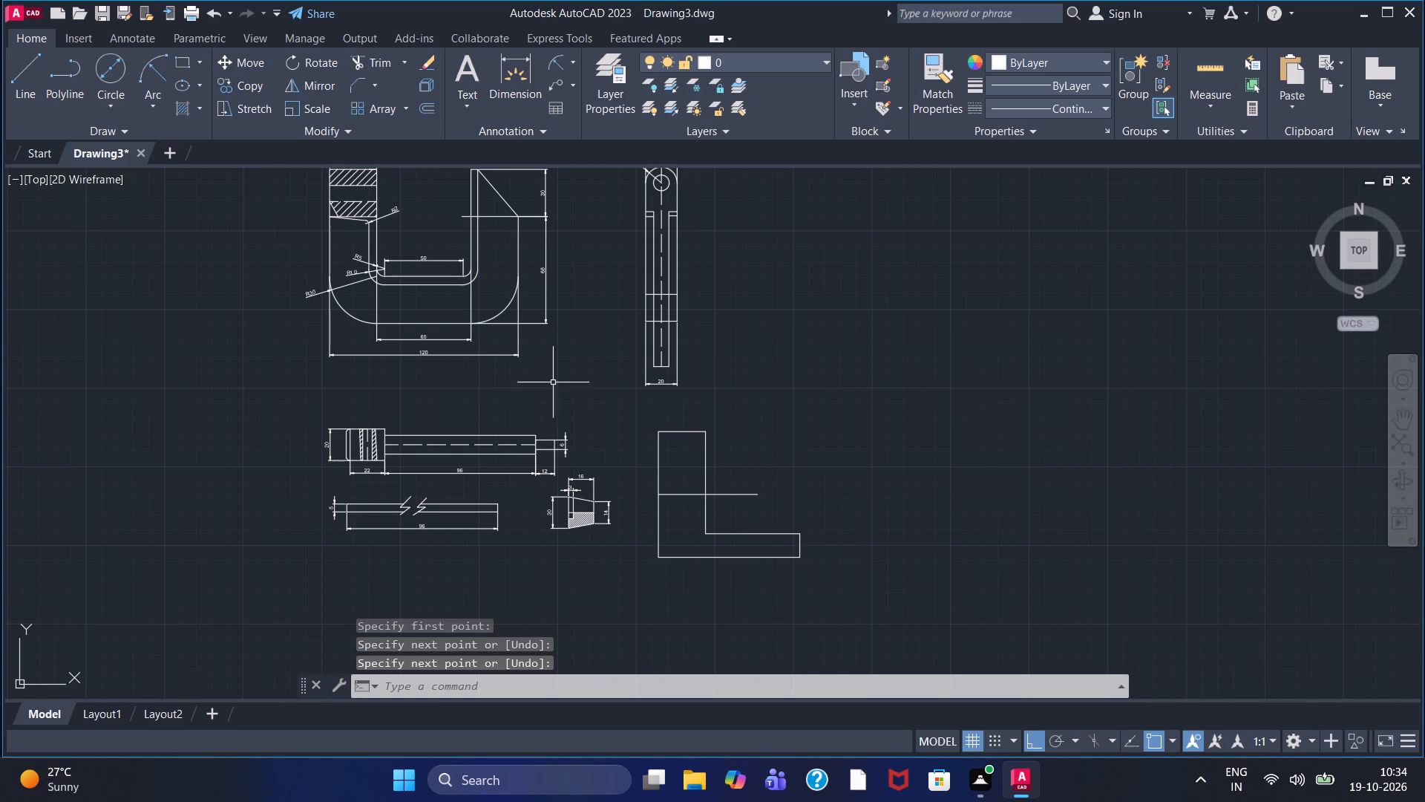
Trim the new line's overhang, the L-profile's top edge and the part of the inner vertical edge above the new line.
{"action": "left_click", "coordinate": [359, 59]}
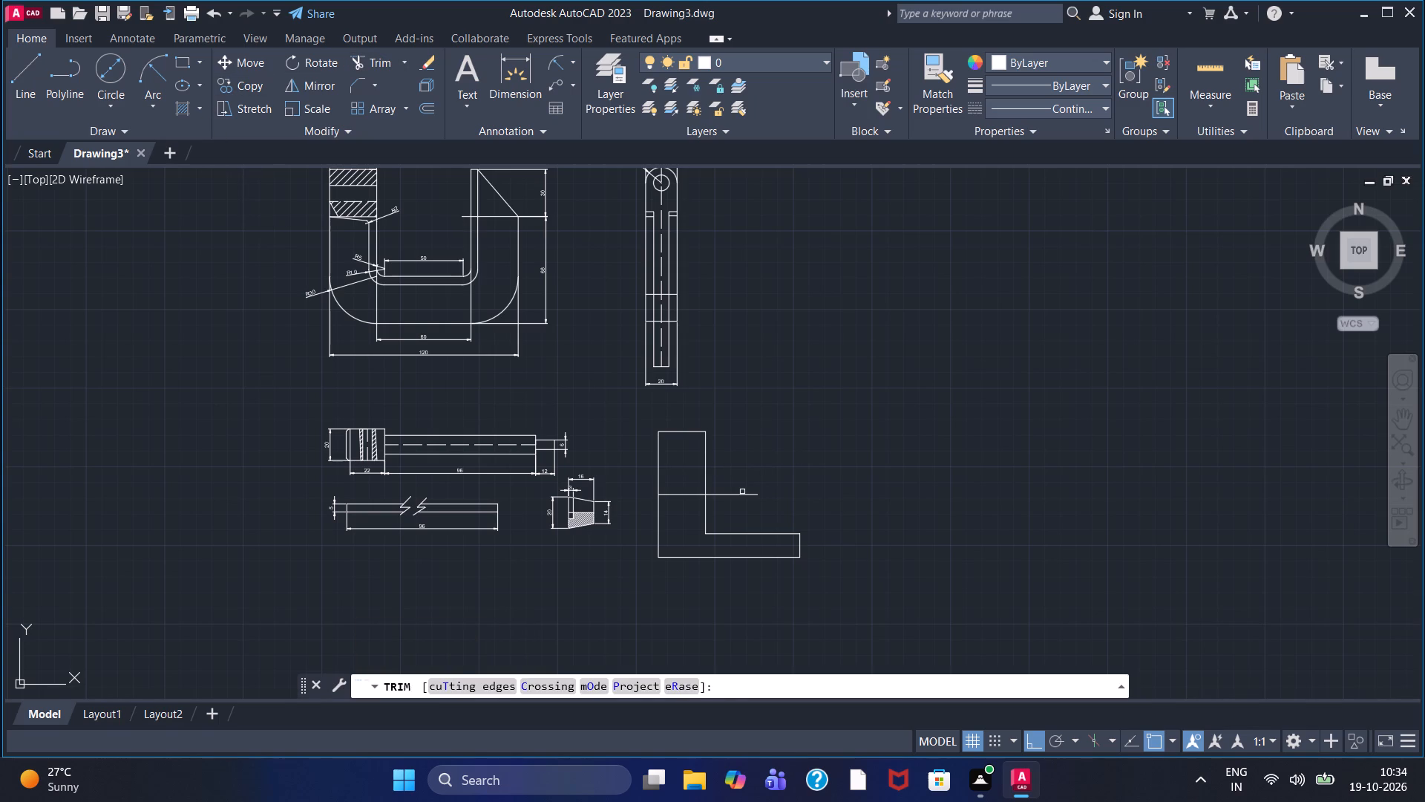
{"action": "left_click", "coordinate": [741, 493]}
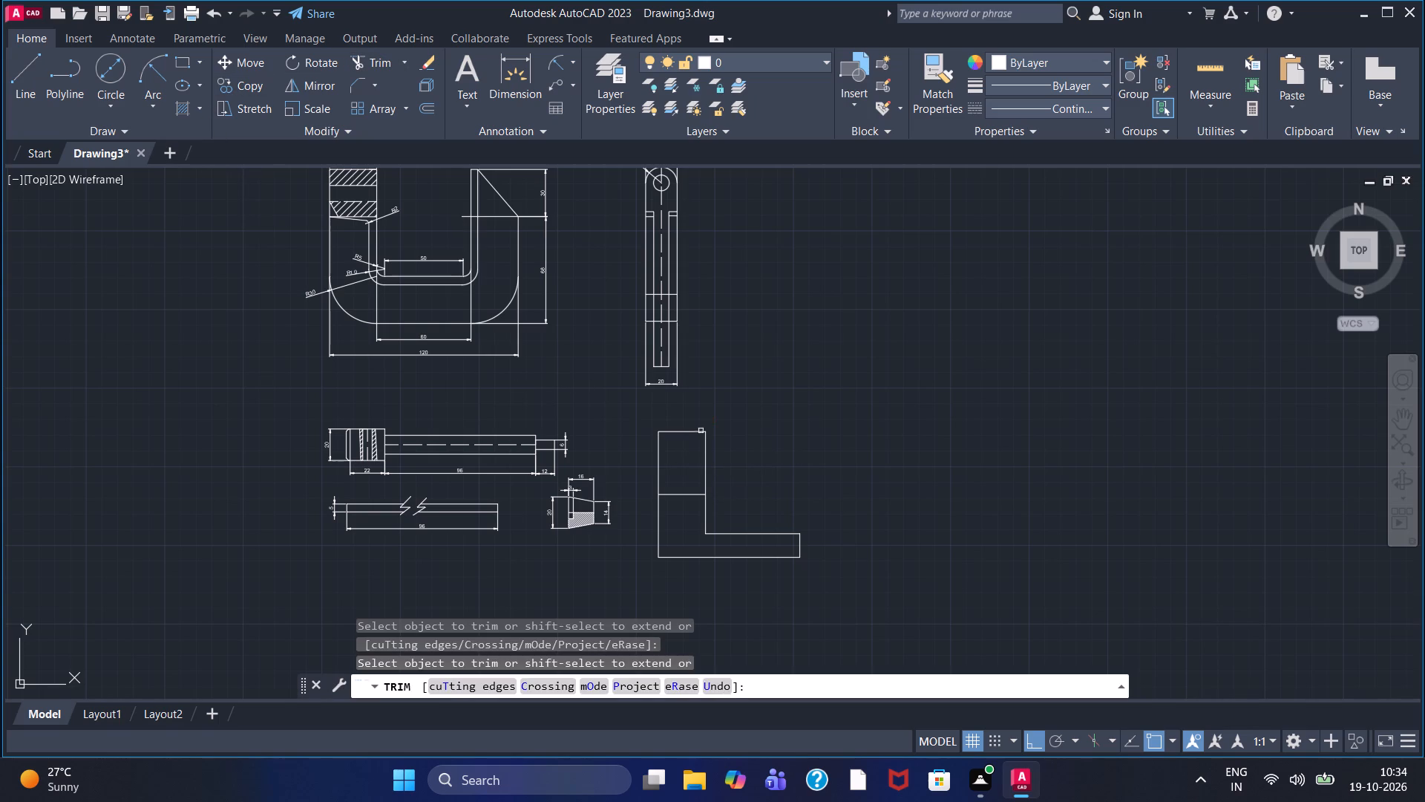
{"action": "left_click", "coordinate": [696, 429]}
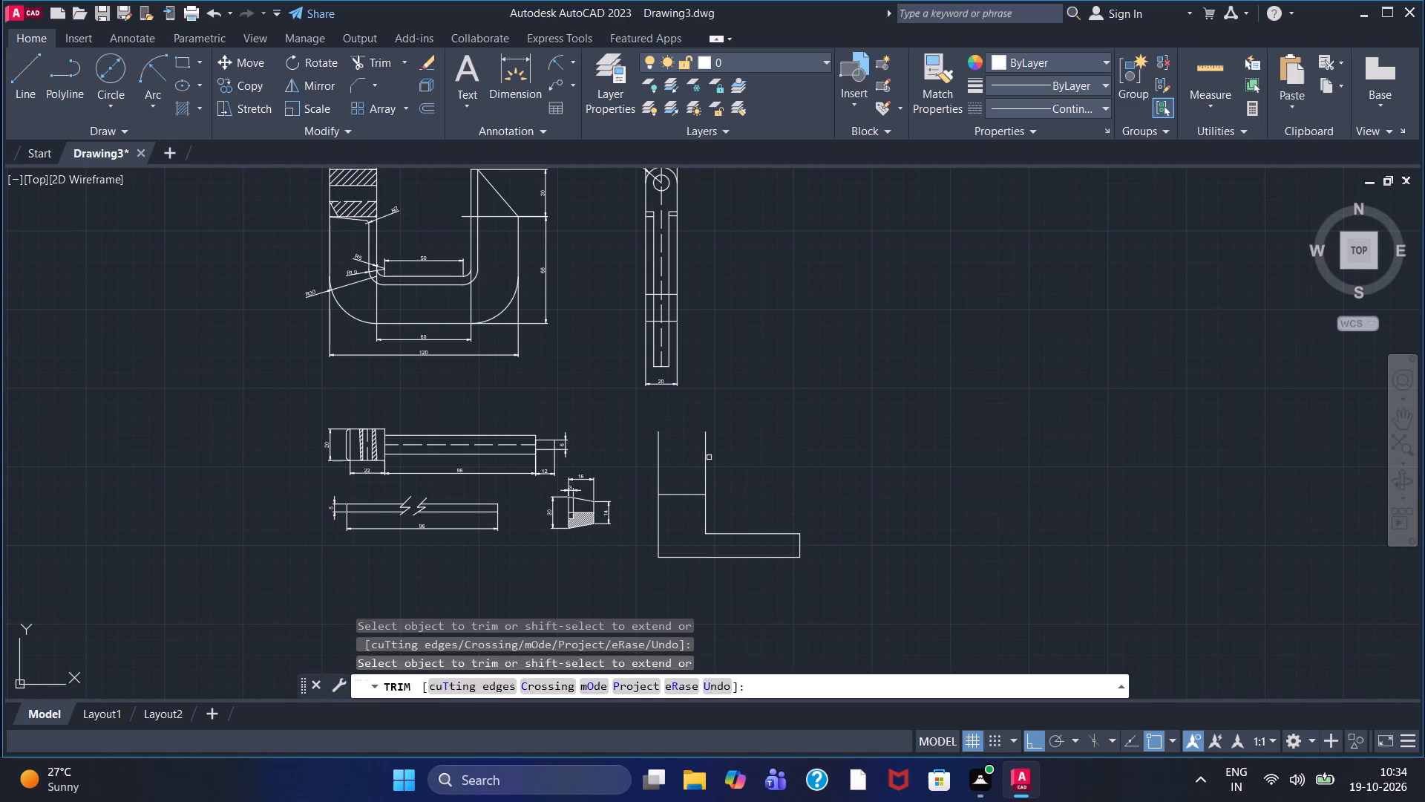
{"action": "left_click", "coordinate": [703, 458]}
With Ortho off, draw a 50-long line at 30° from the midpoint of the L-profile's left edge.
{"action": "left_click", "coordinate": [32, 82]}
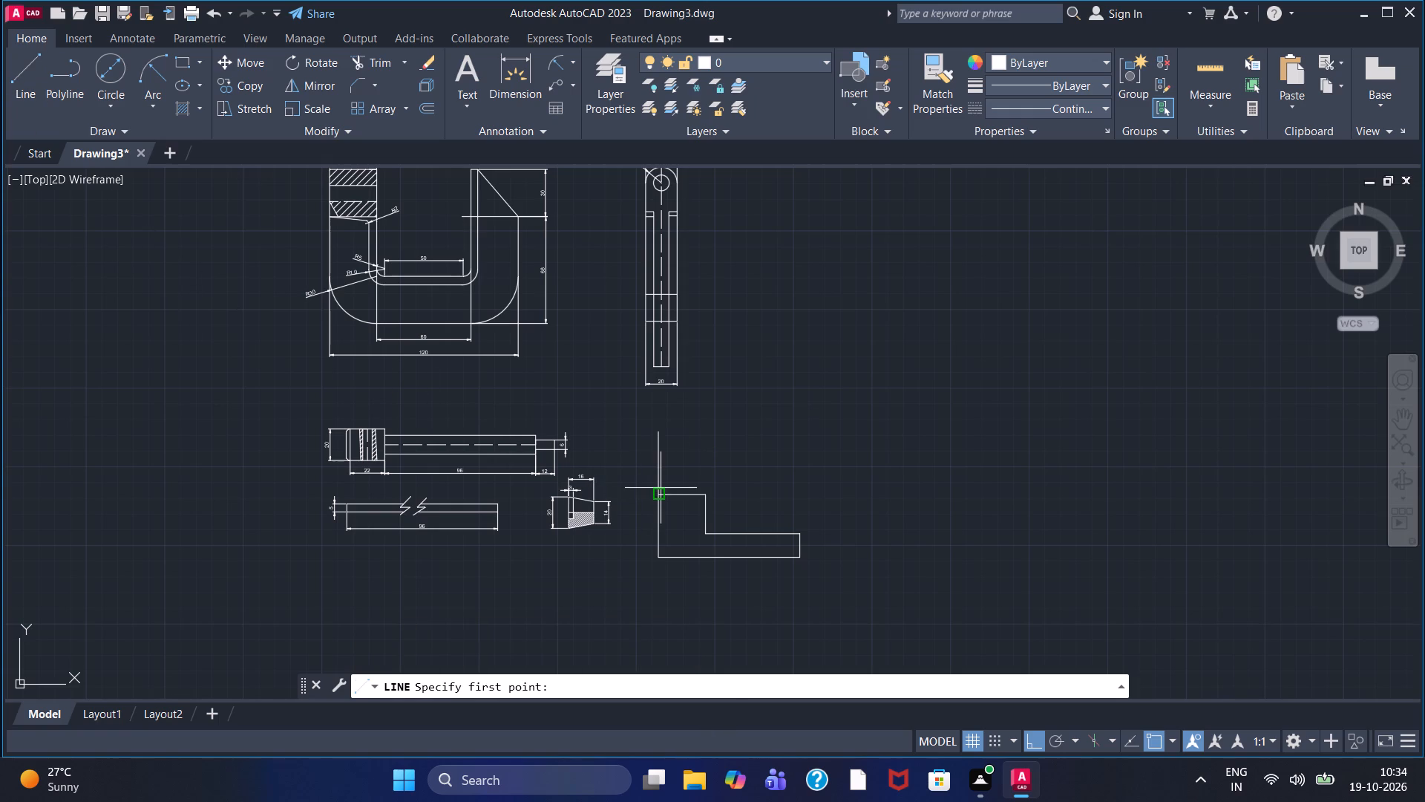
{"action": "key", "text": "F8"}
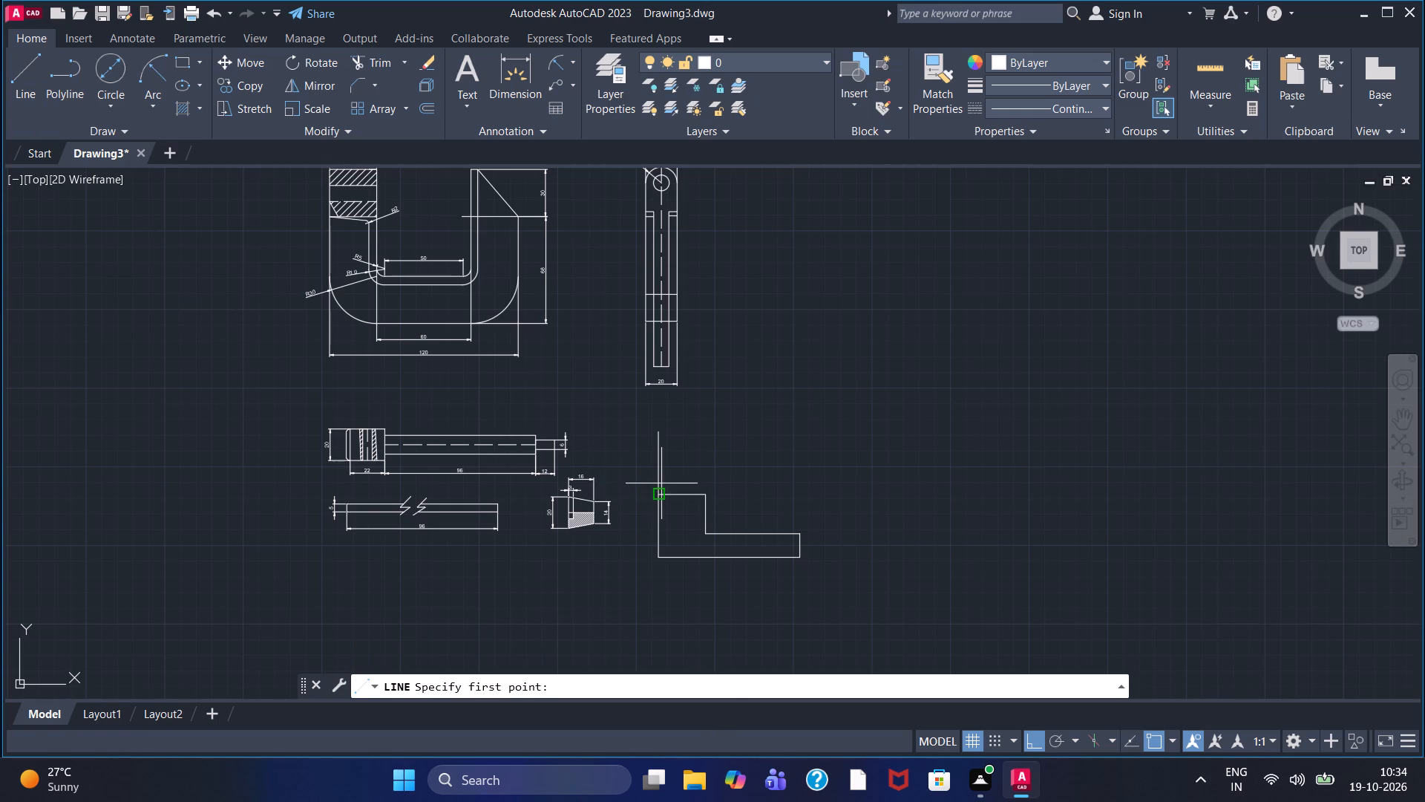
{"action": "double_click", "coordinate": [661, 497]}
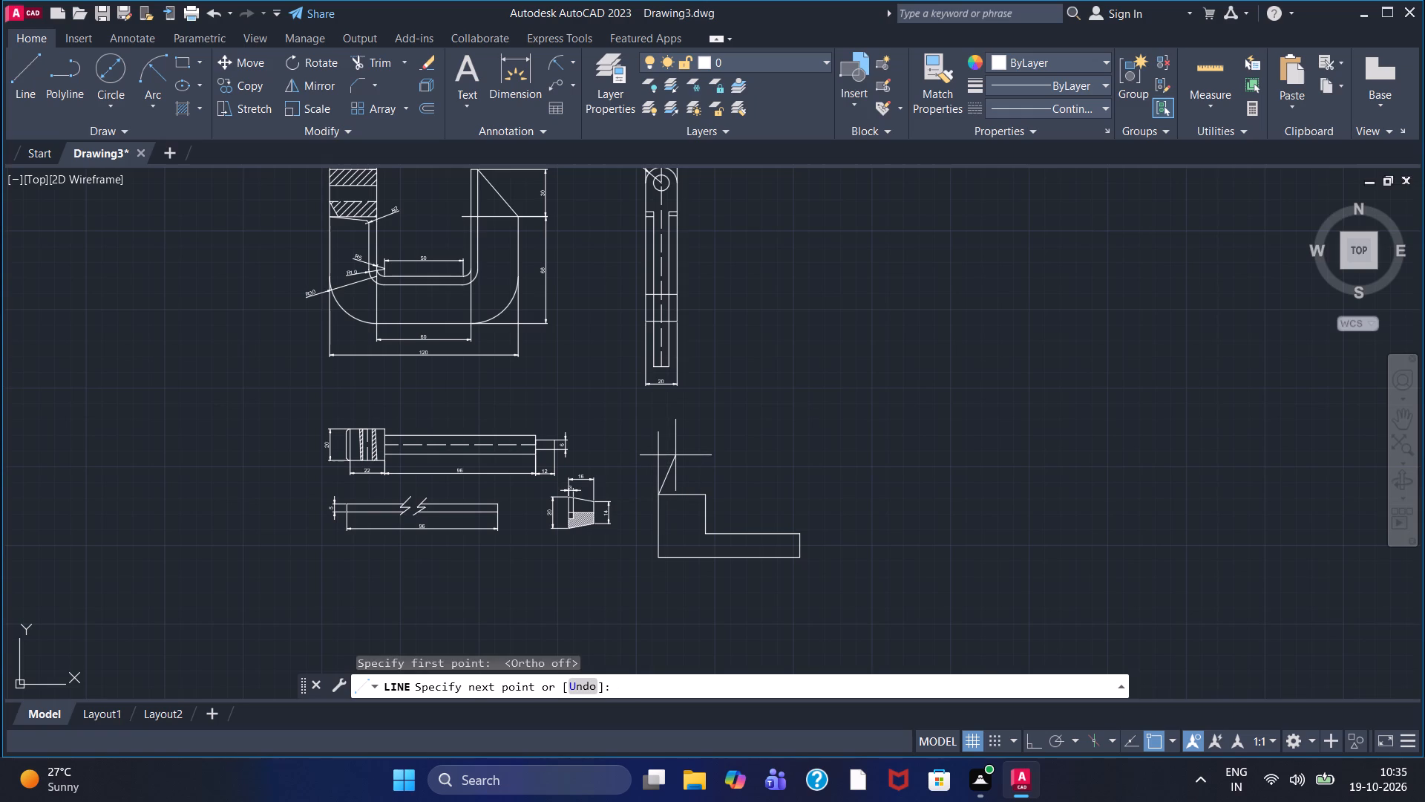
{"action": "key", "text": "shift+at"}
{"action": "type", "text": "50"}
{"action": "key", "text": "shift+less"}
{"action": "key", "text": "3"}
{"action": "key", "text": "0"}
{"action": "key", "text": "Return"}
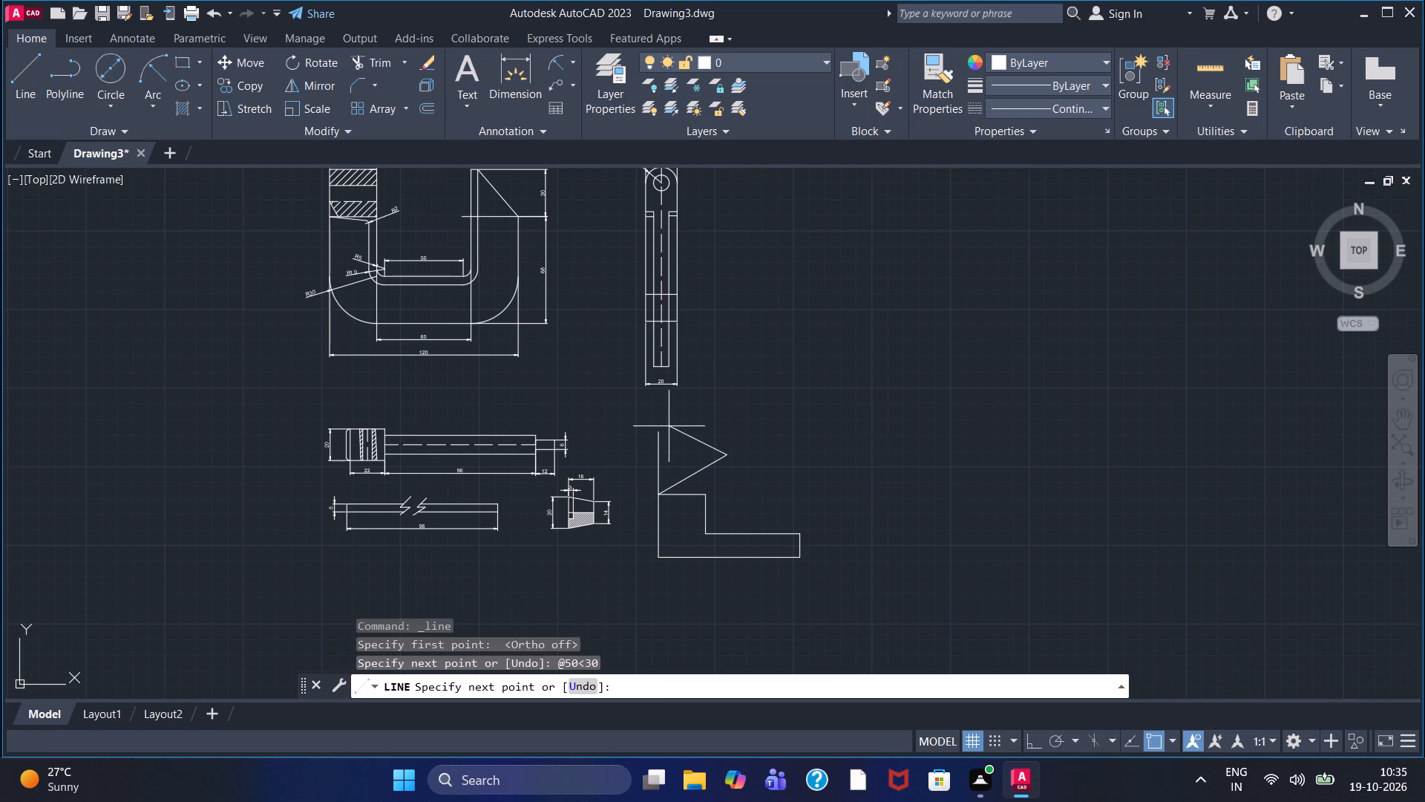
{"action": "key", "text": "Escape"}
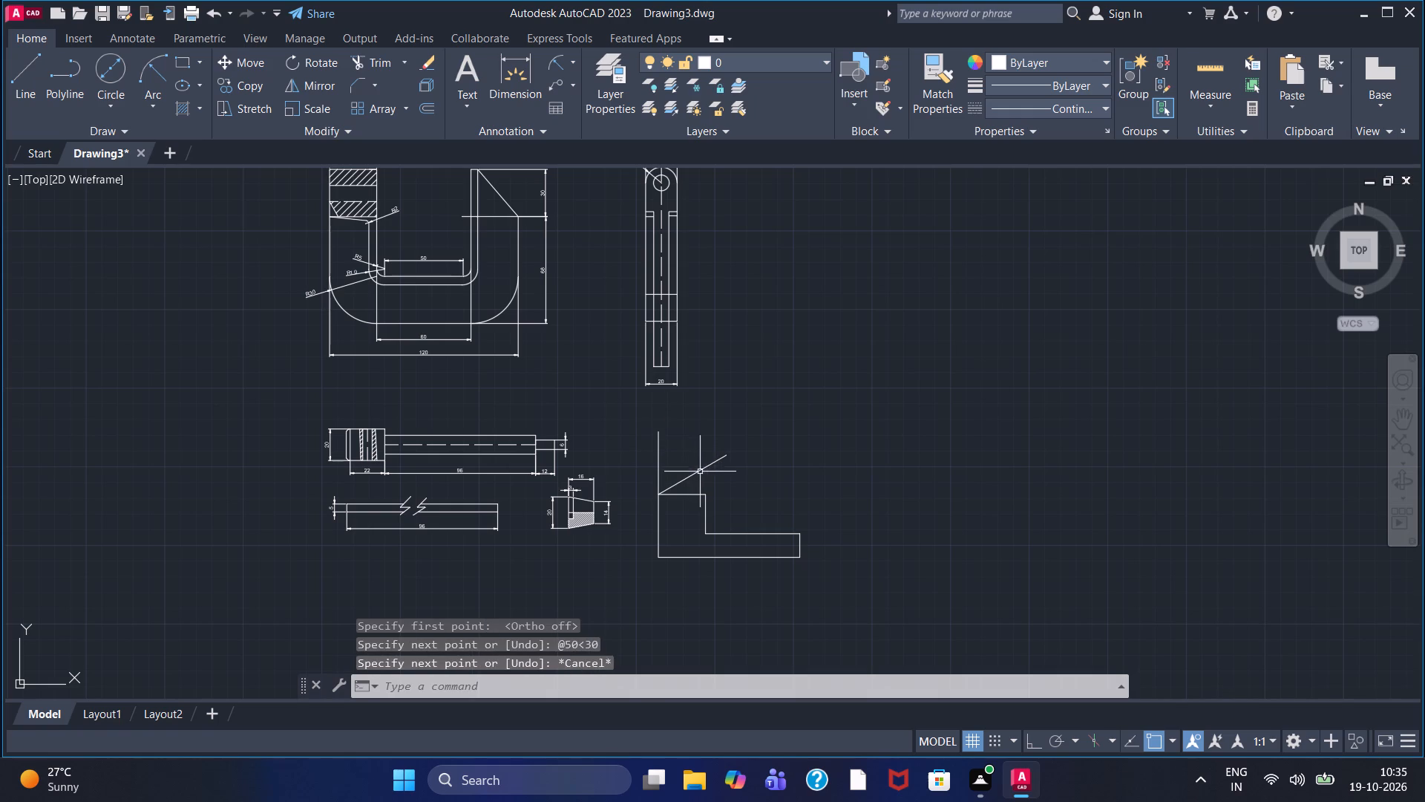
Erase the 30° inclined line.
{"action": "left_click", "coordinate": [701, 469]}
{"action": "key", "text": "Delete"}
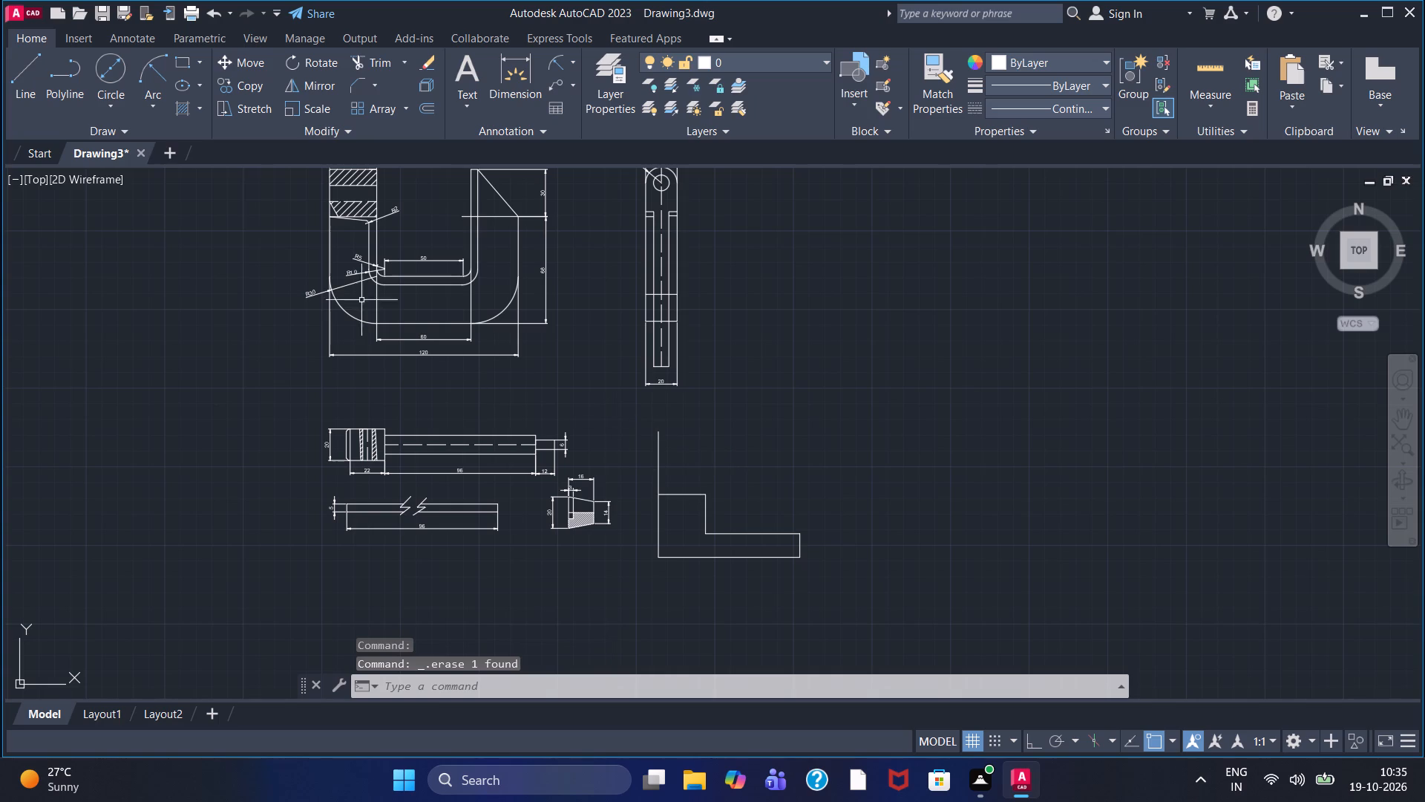
Draw a 50-long line at 60° from the midpoint of the L-profile's left edge.
{"action": "left_click", "coordinate": [16, 88]}
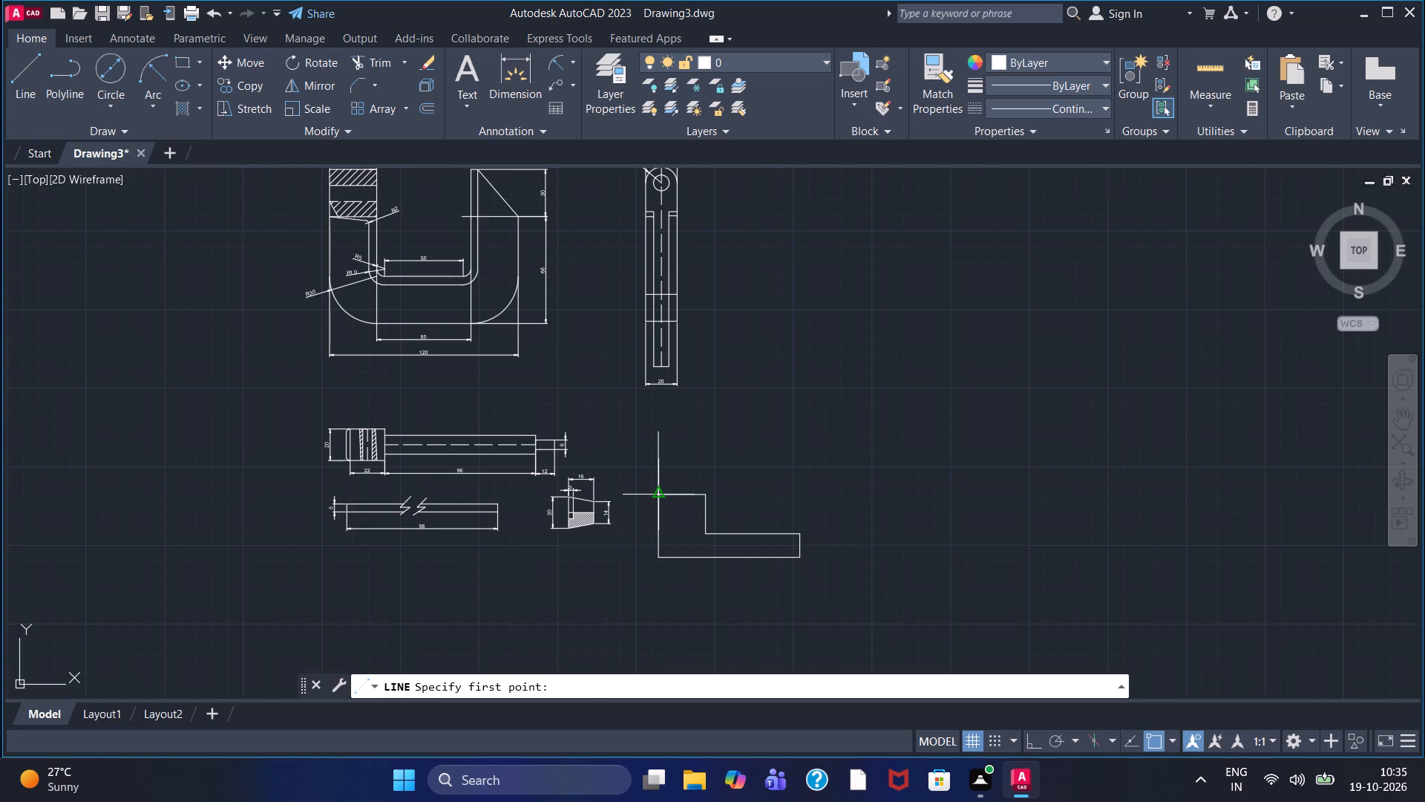
{"action": "left_click", "coordinate": [662, 495]}
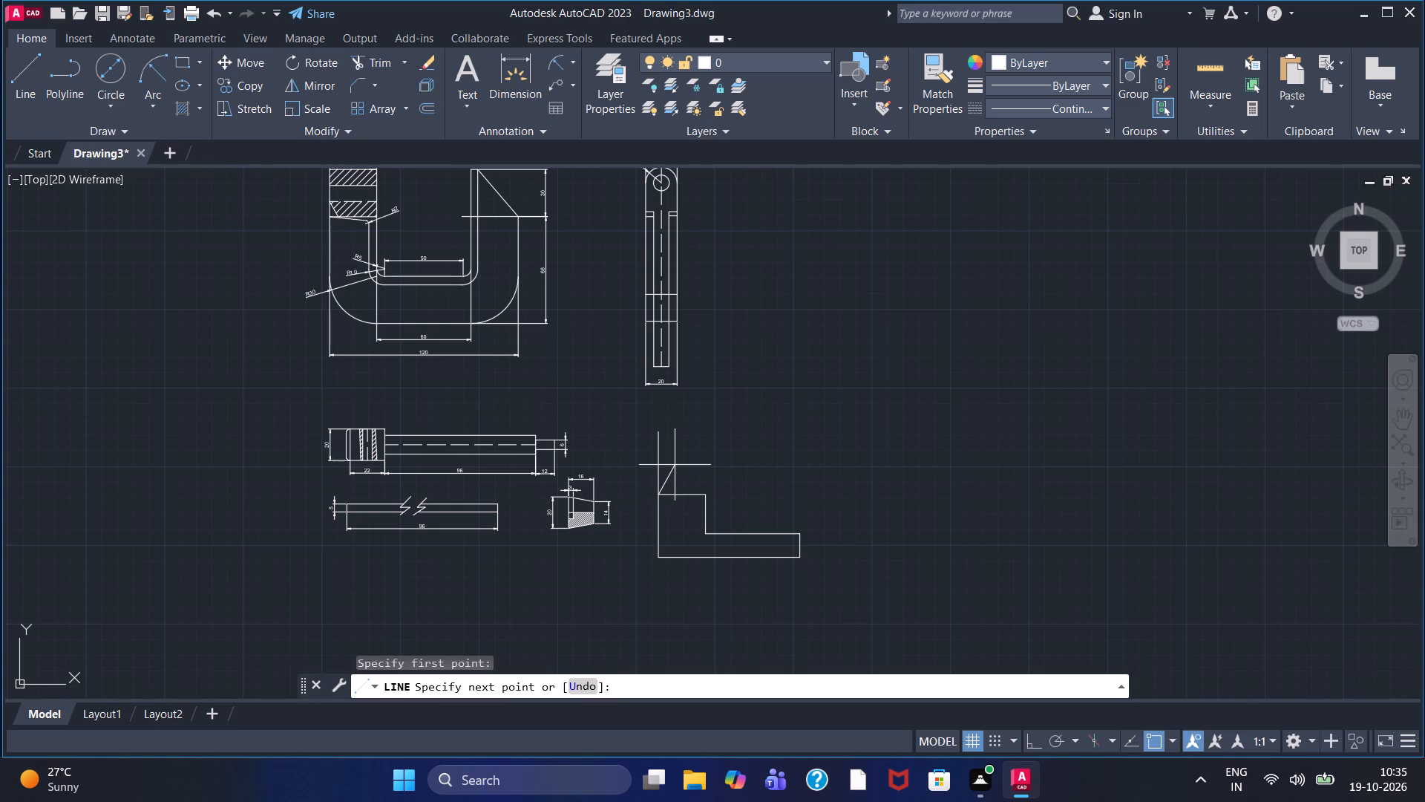
{"action": "key", "text": "shift+at"}
{"action": "key", "text": "5"}
{"action": "key", "text": "0"}
{"action": "key", "text": "shift+less"}
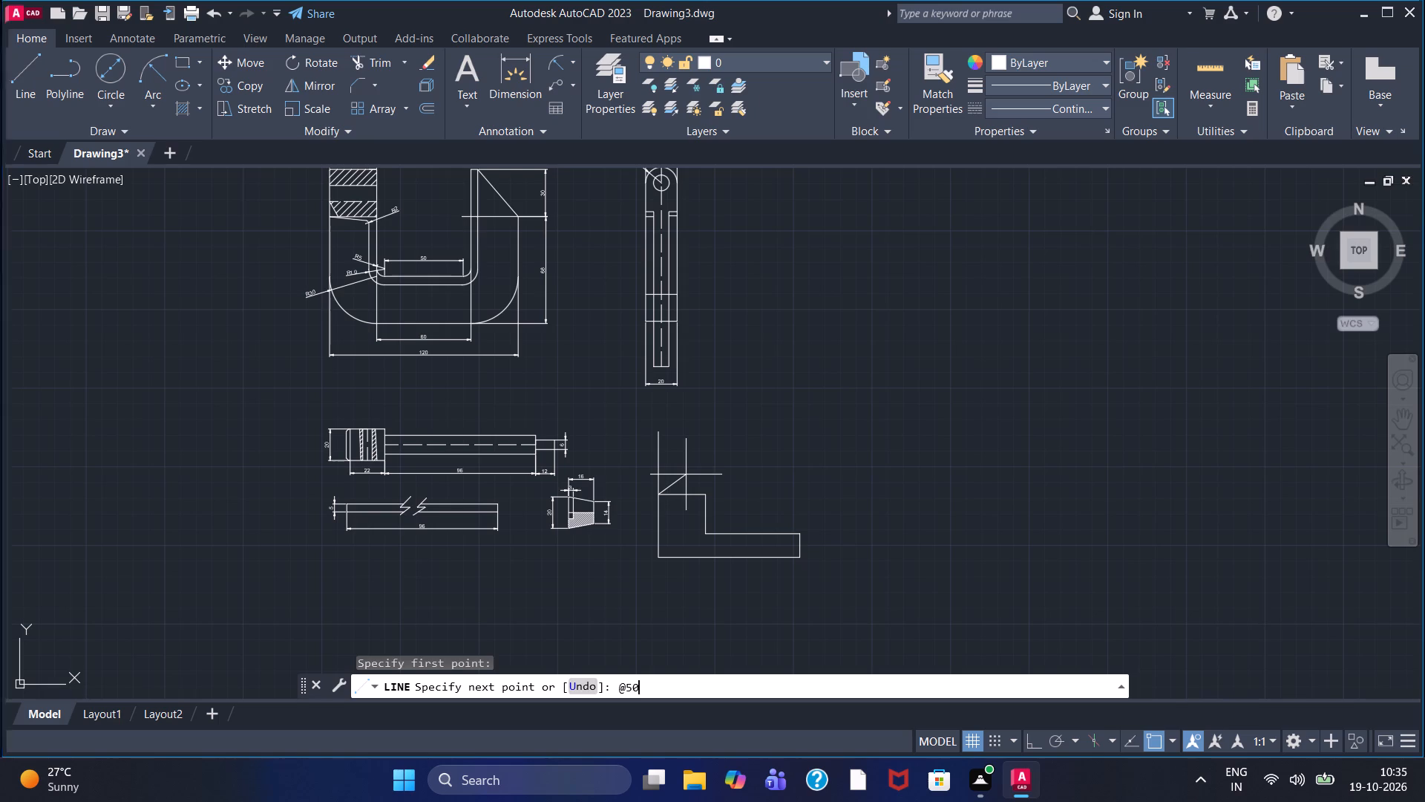
{"action": "key", "text": "6"}
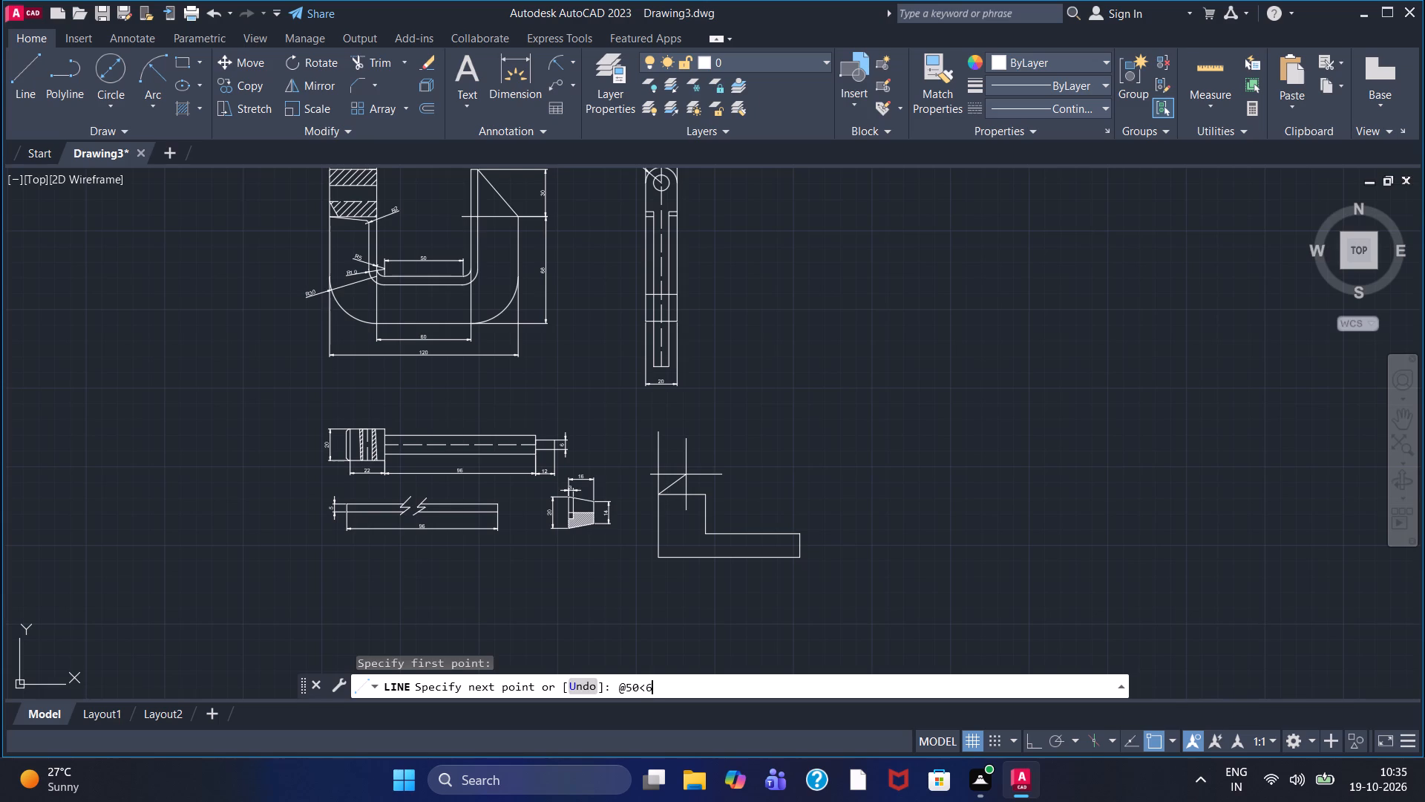
{"action": "key", "text": "0"}
{"action": "key", "text": "Return"}
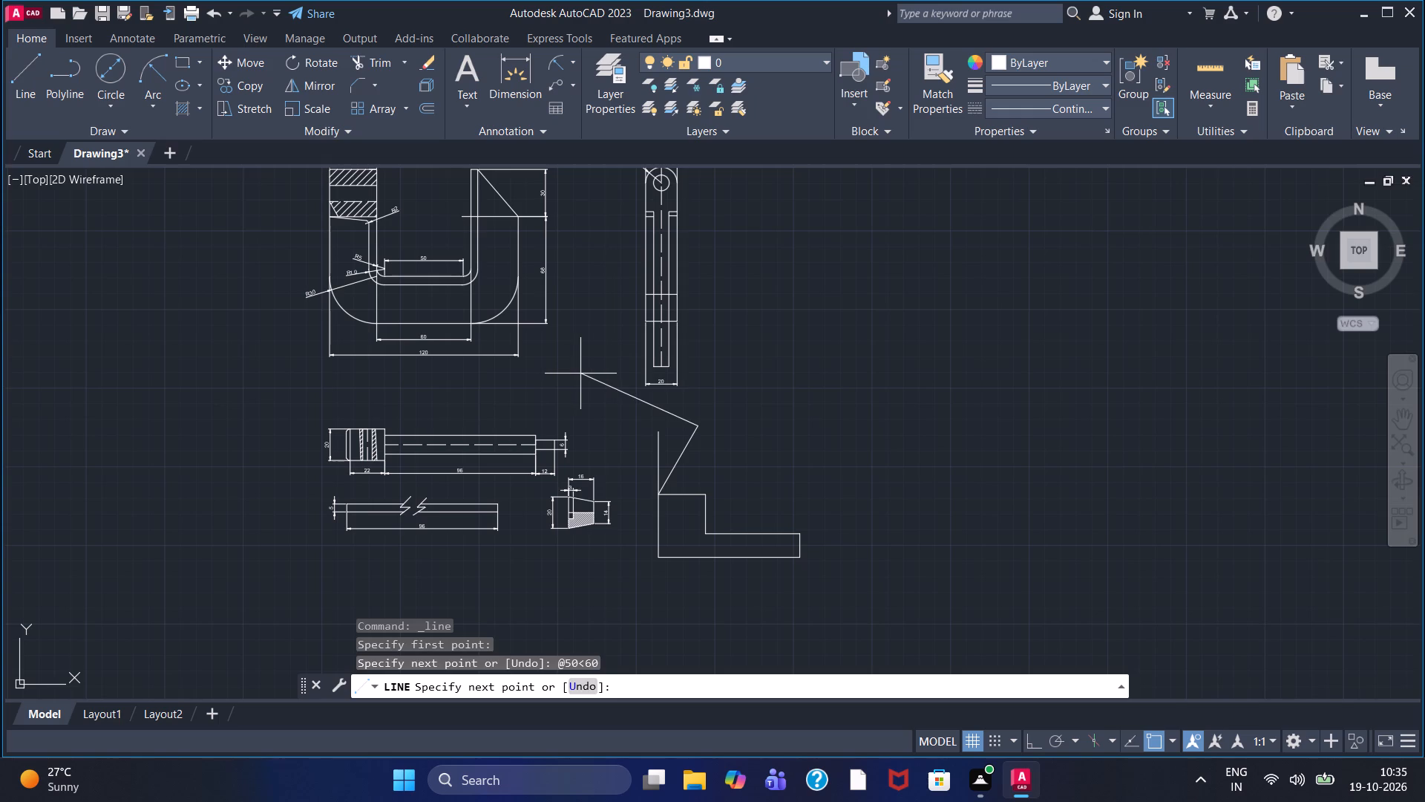
{"action": "right_click", "coordinate": [633, 418]}
{"action": "left_click", "coordinate": [652, 423]}
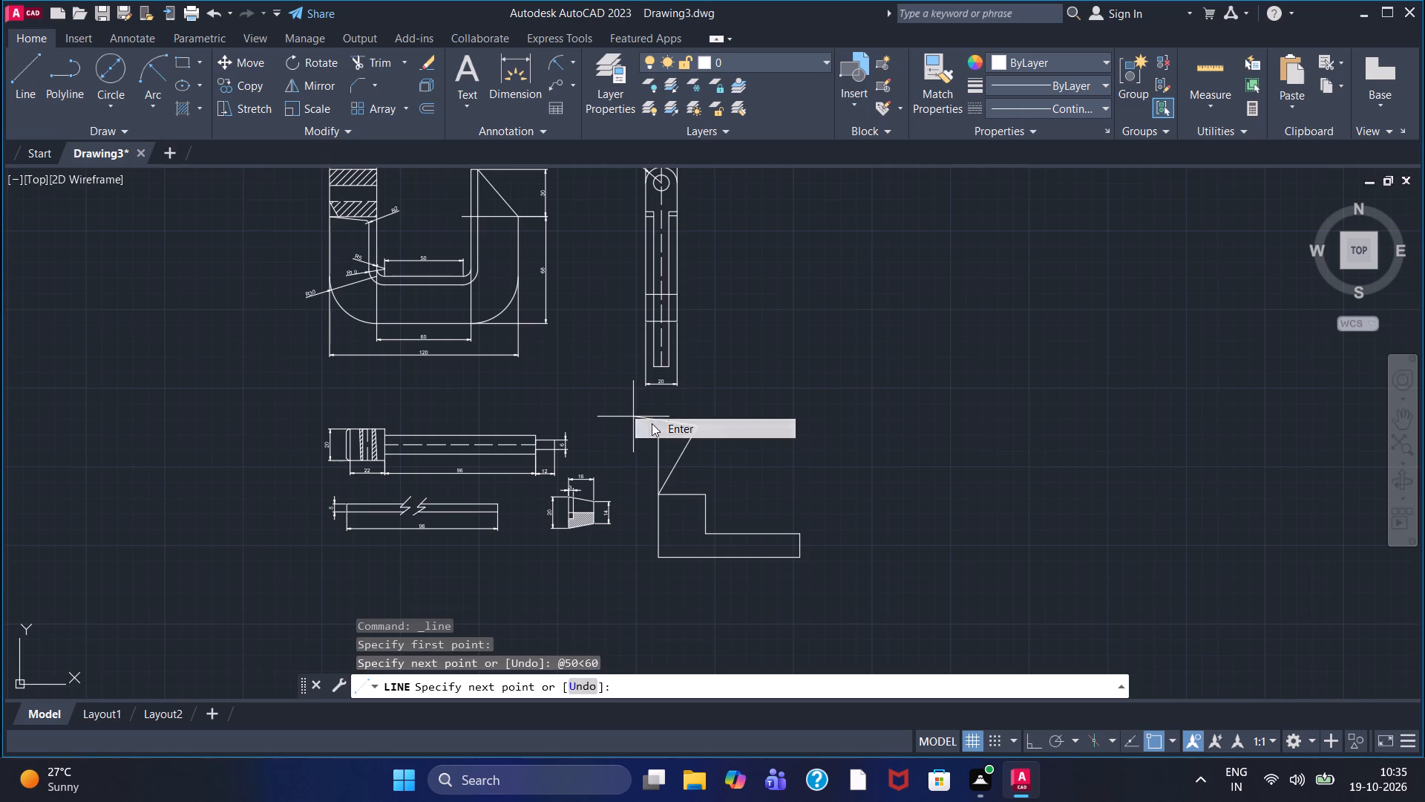
With Ortho on, draw a horizontal line about 34 long from the upper end of the L-profile's left edge, crossing the inclined line.
{"action": "left_click", "coordinate": [19, 72]}
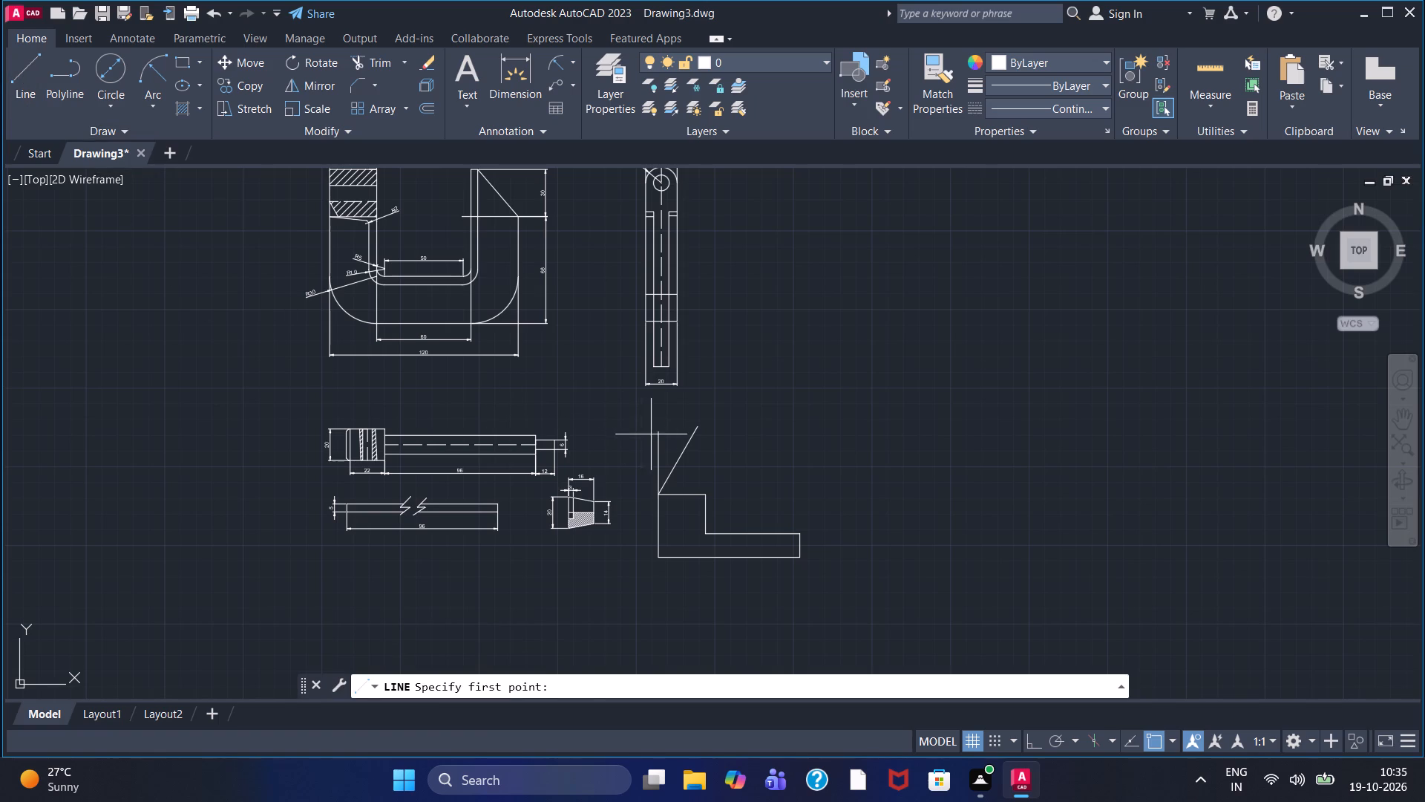
{"action": "left_click", "coordinate": [661, 434]}
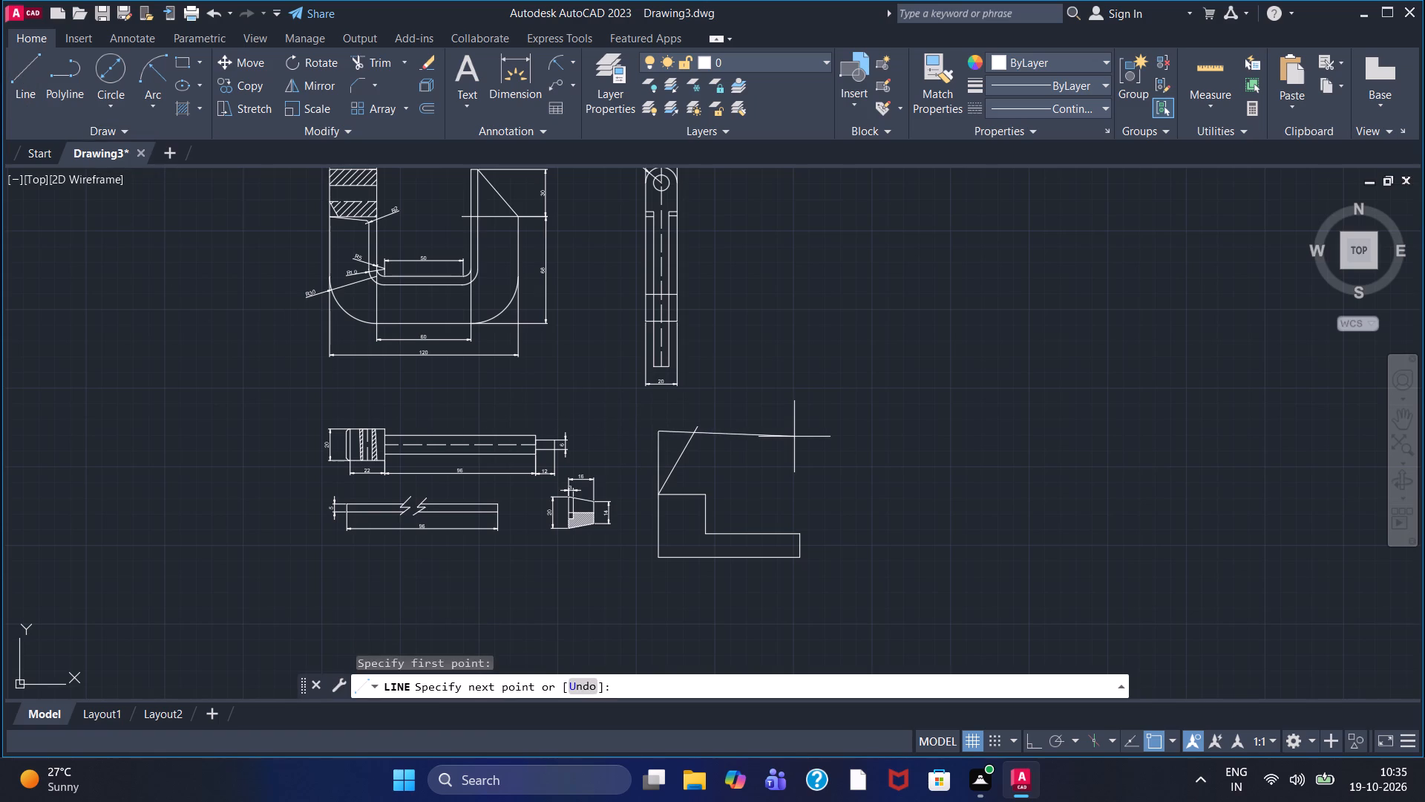
{"action": "key", "text": "F8"}
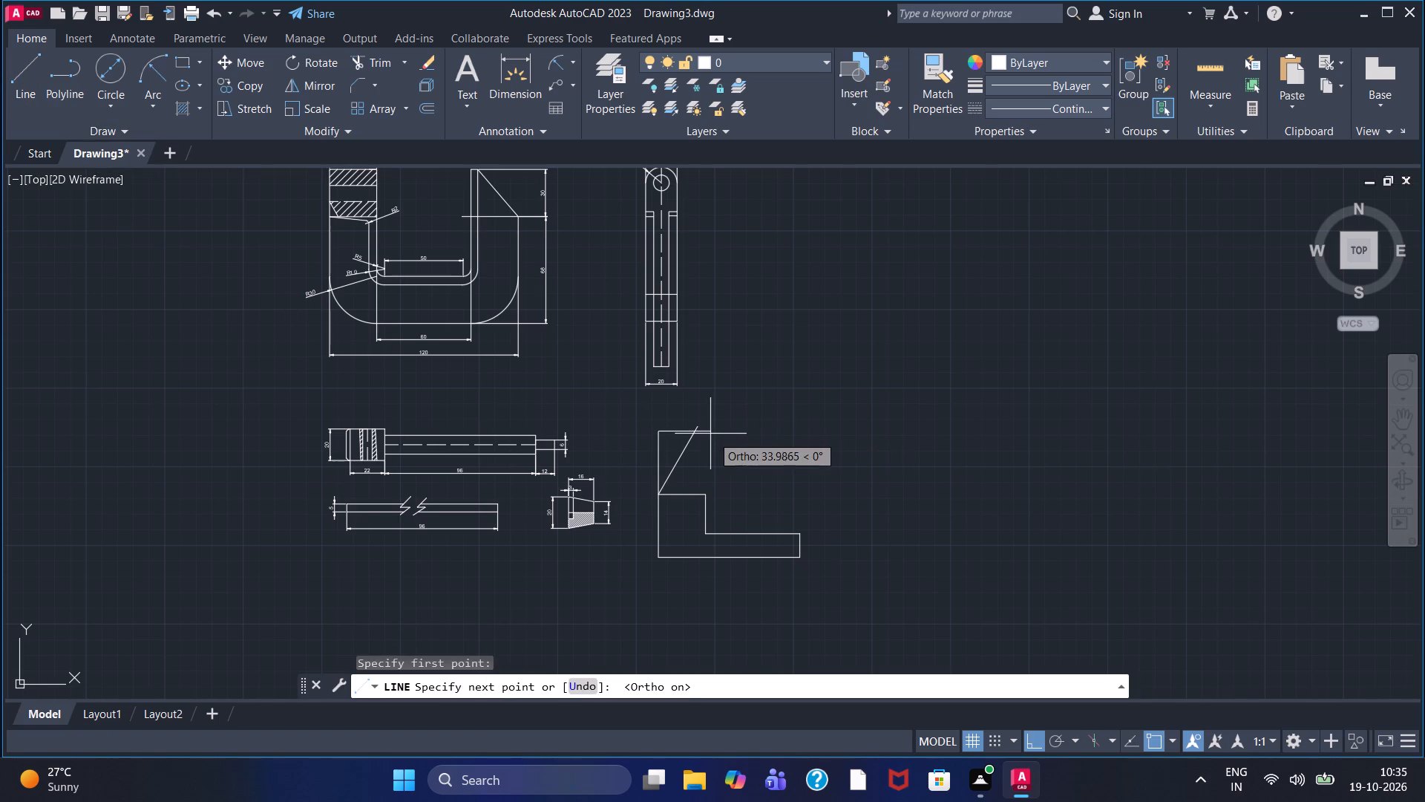
{"action": "left_click", "coordinate": [710, 434]}
{"action": "right_click", "coordinate": [710, 434]}
{"action": "left_click", "coordinate": [724, 437]}
Trim the overhanging ends of the inclined line and the new horizontal line where they cross.
{"action": "scroll", "coordinate": [694, 383], "scroll_direction": "up", "scroll_amount": 2}
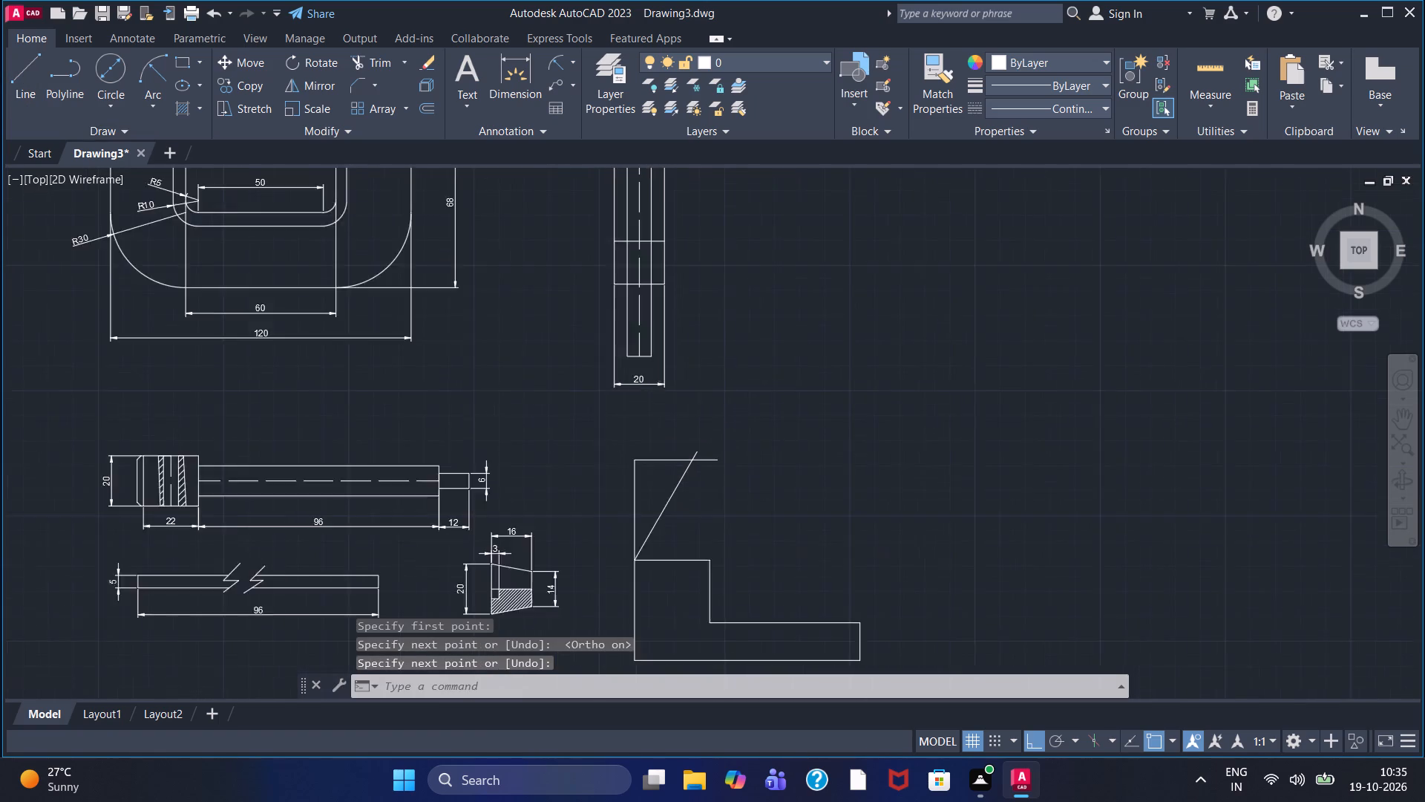
{"action": "left_click", "coordinate": [355, 56]}
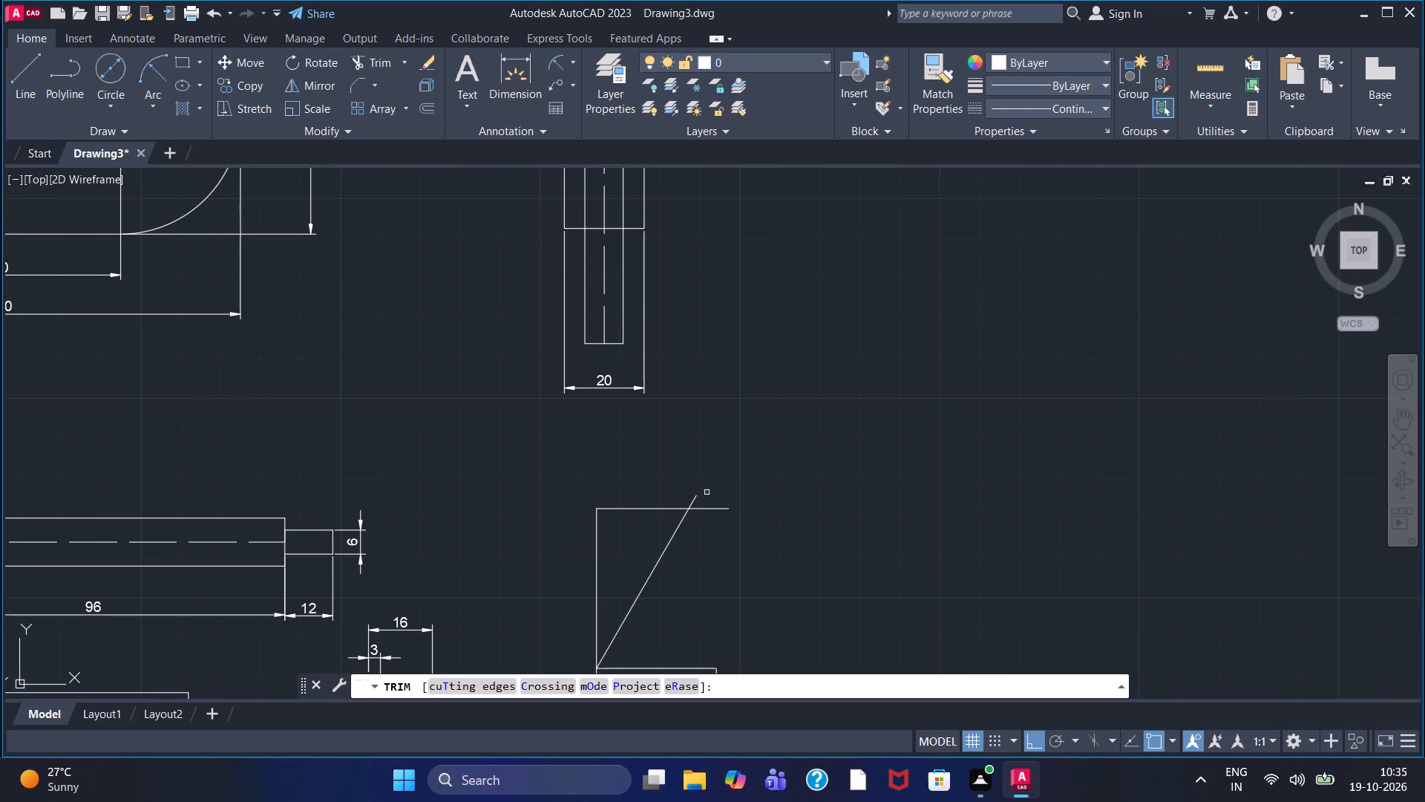
{"action": "left_click", "coordinate": [695, 501]}
{"action": "left_click", "coordinate": [700, 509]}
Draw a horizontal line from the inclined line's upper end to beyond the L-profile's right end.
{"action": "scroll", "coordinate": [703, 512], "scroll_direction": "down", "scroll_amount": 1}
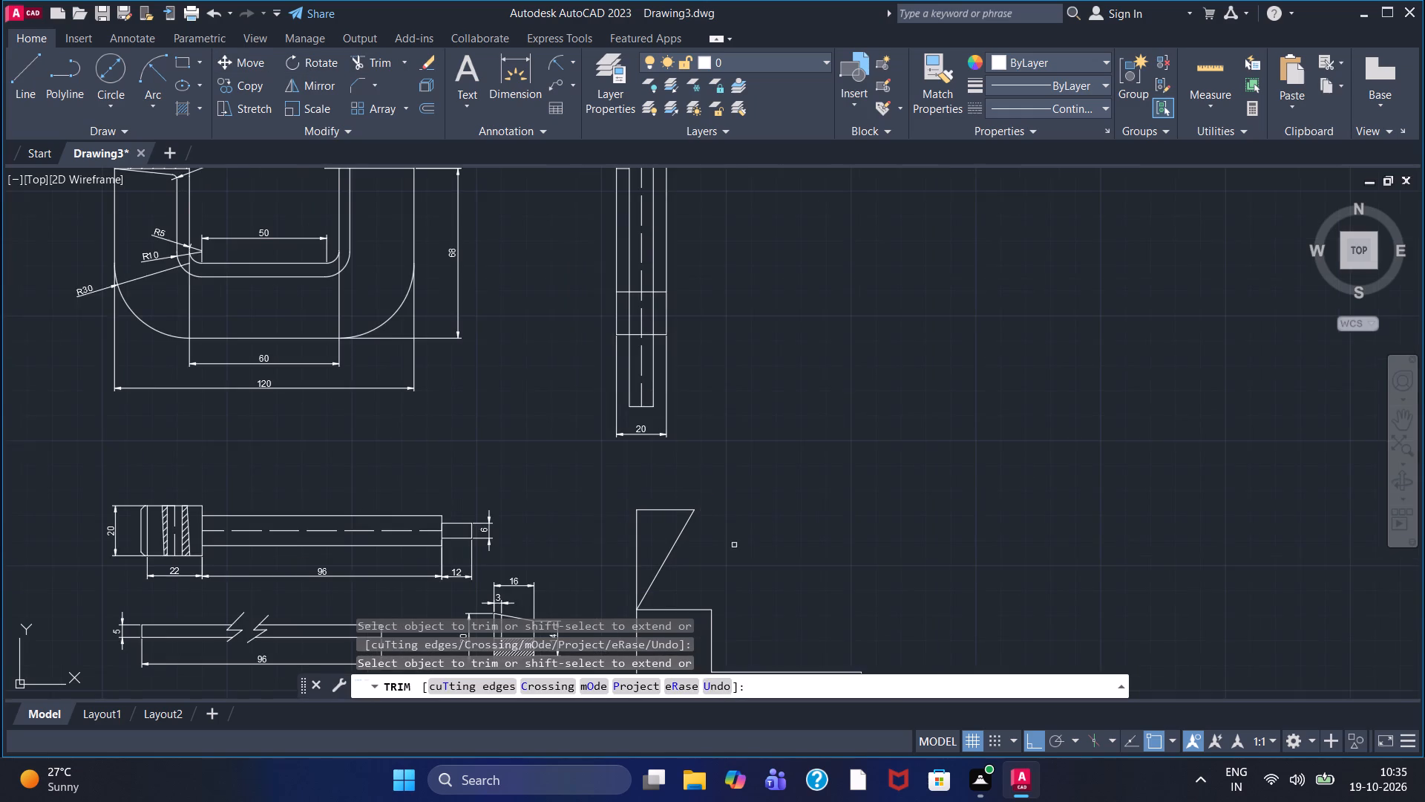
{"action": "middle_click_drag", "start_coordinate": [745, 555], "coordinate": [707, 476]}
{"action": "scroll", "coordinate": [707, 476], "scroll_direction": "down", "scroll_amount": 1}
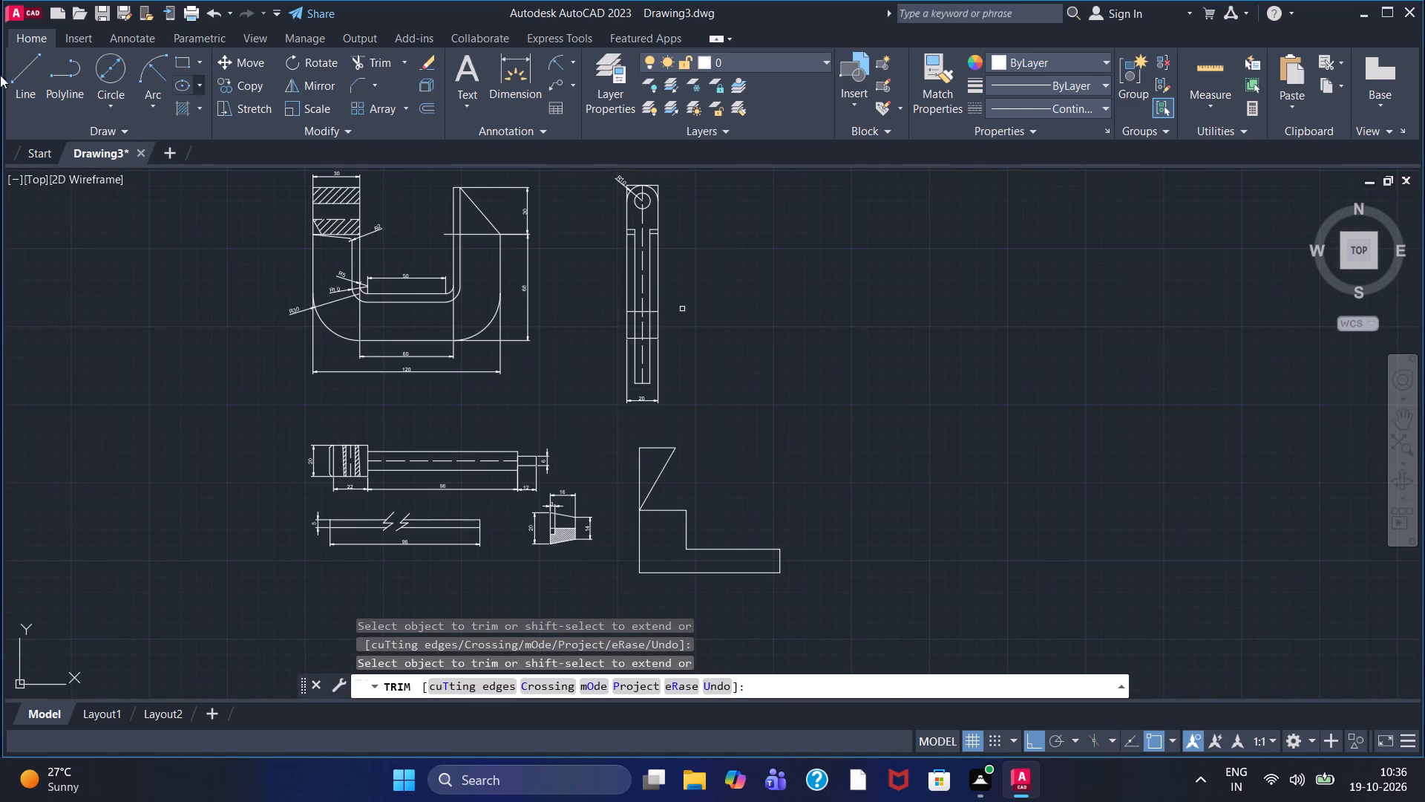
{"action": "left_click", "coordinate": [27, 83]}
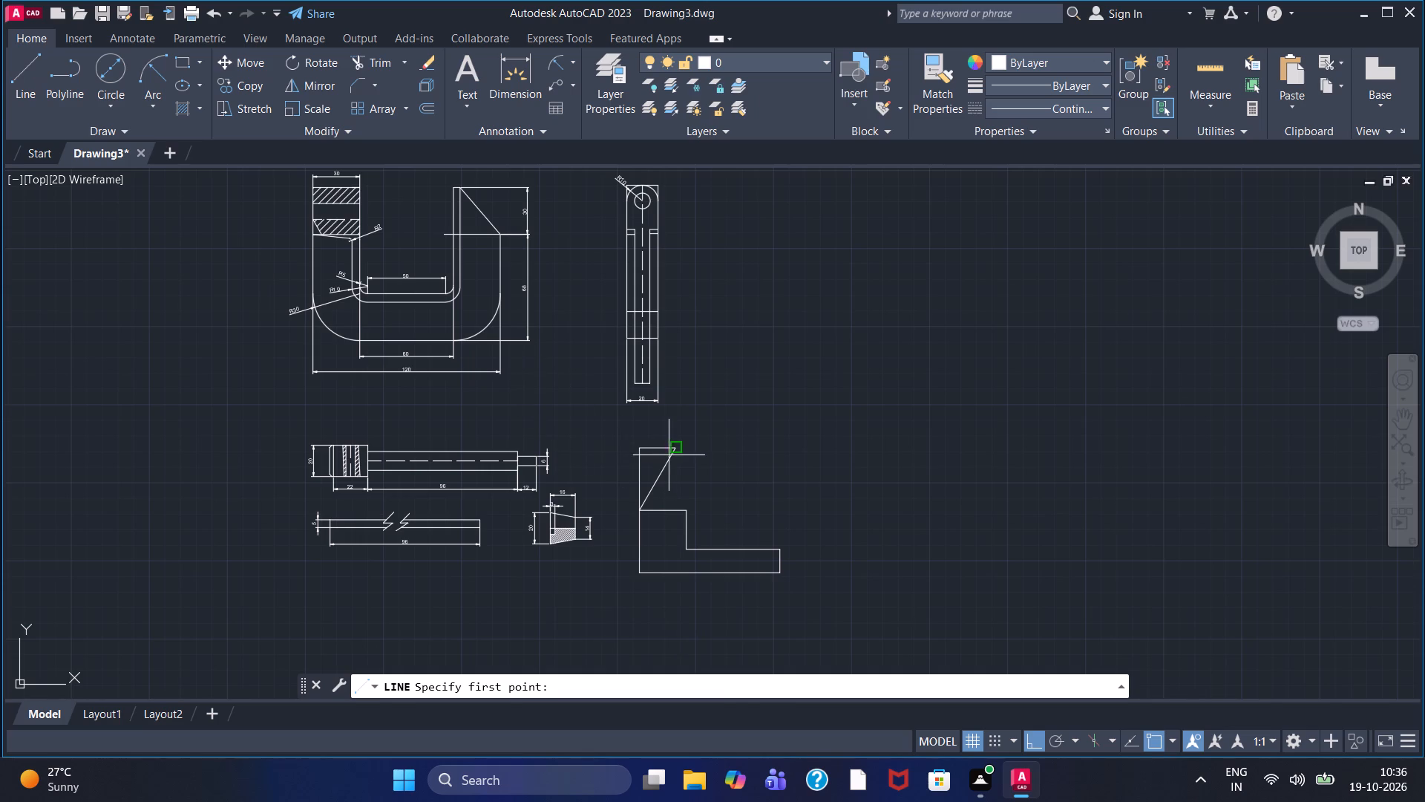
{"action": "left_click", "coordinate": [672, 454]}
{"action": "double_click", "coordinate": [831, 455]}
{"action": "right_click", "coordinate": [831, 455]}
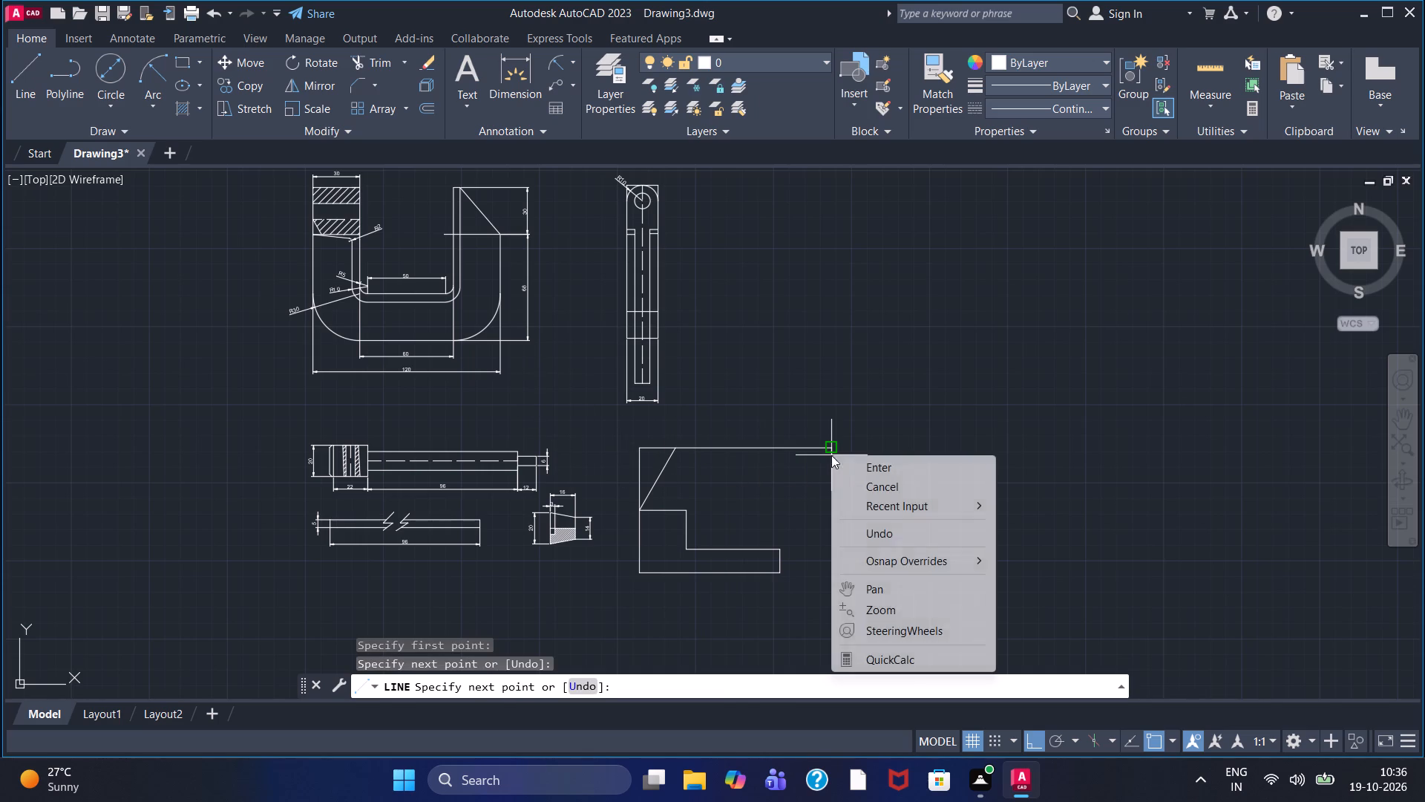
{"action": "left_click", "coordinate": [846, 461]}
Draw a vertical line from the upper right corner of the L-profile's base up past the horizontal top line.
{"action": "left_click", "coordinate": [15, 72]}
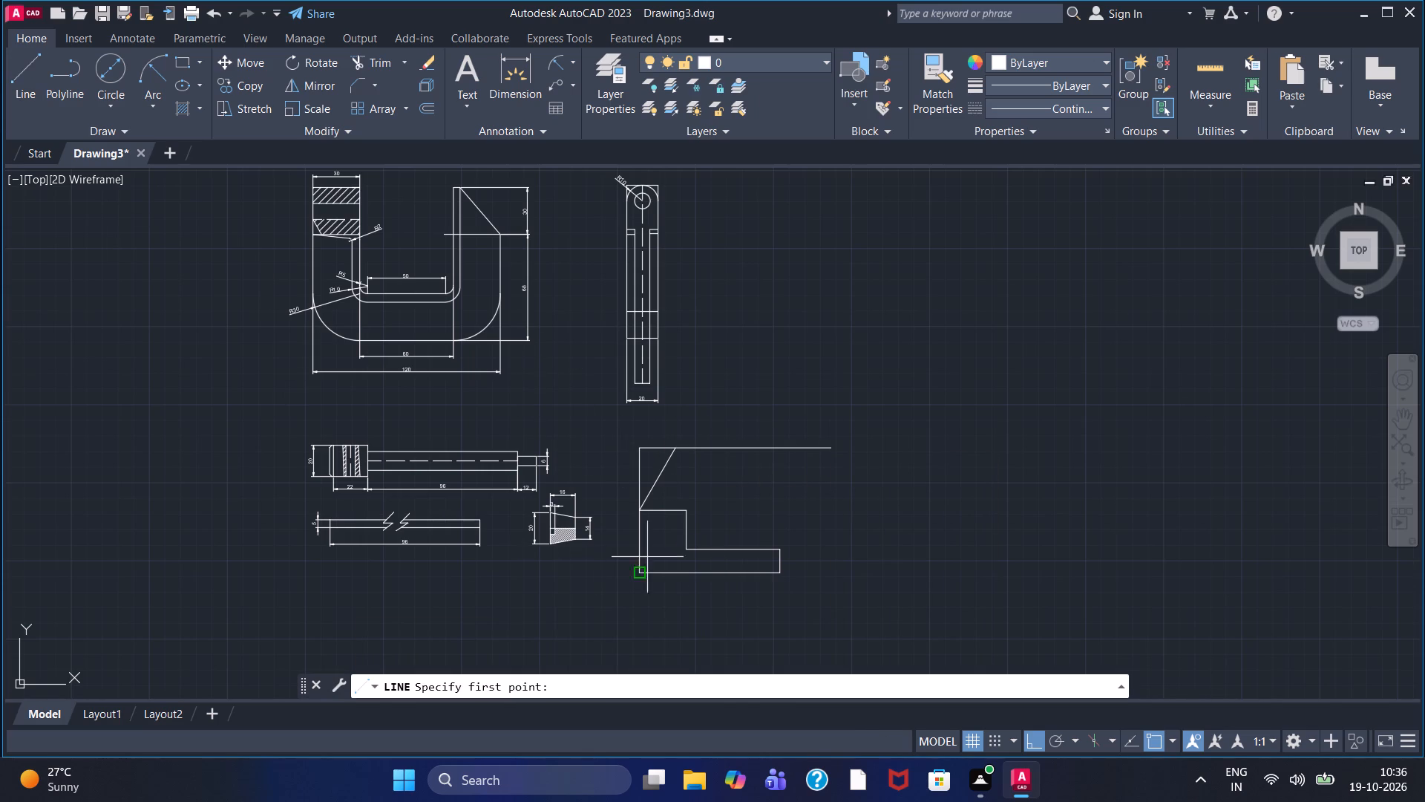
{"action": "left_click_drag", "start_coordinate": [782, 547], "coordinate": [771, 535]}
{"action": "double_click", "coordinate": [754, 389]}
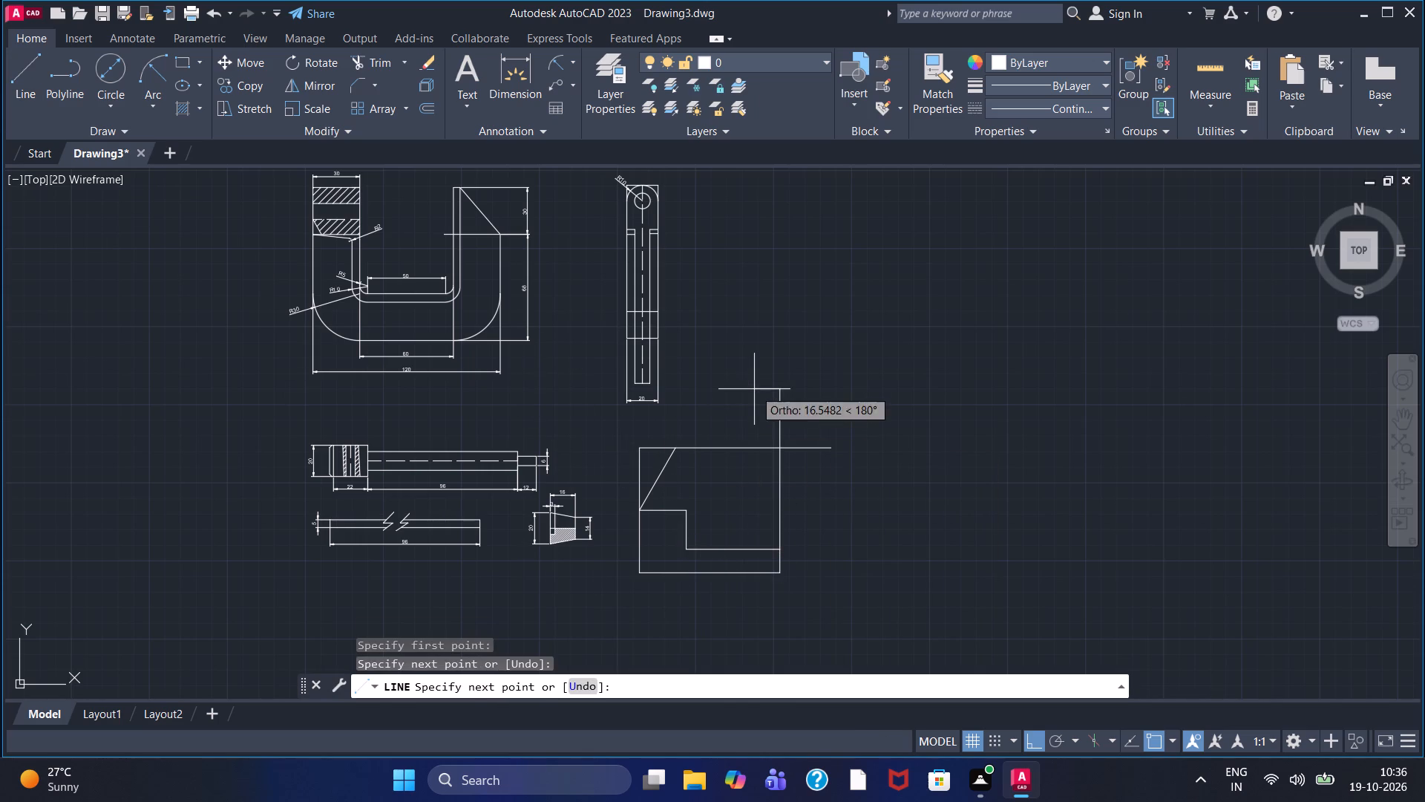
{"action": "right_click", "coordinate": [754, 389]}
{"action": "left_click", "coordinate": [776, 400]}
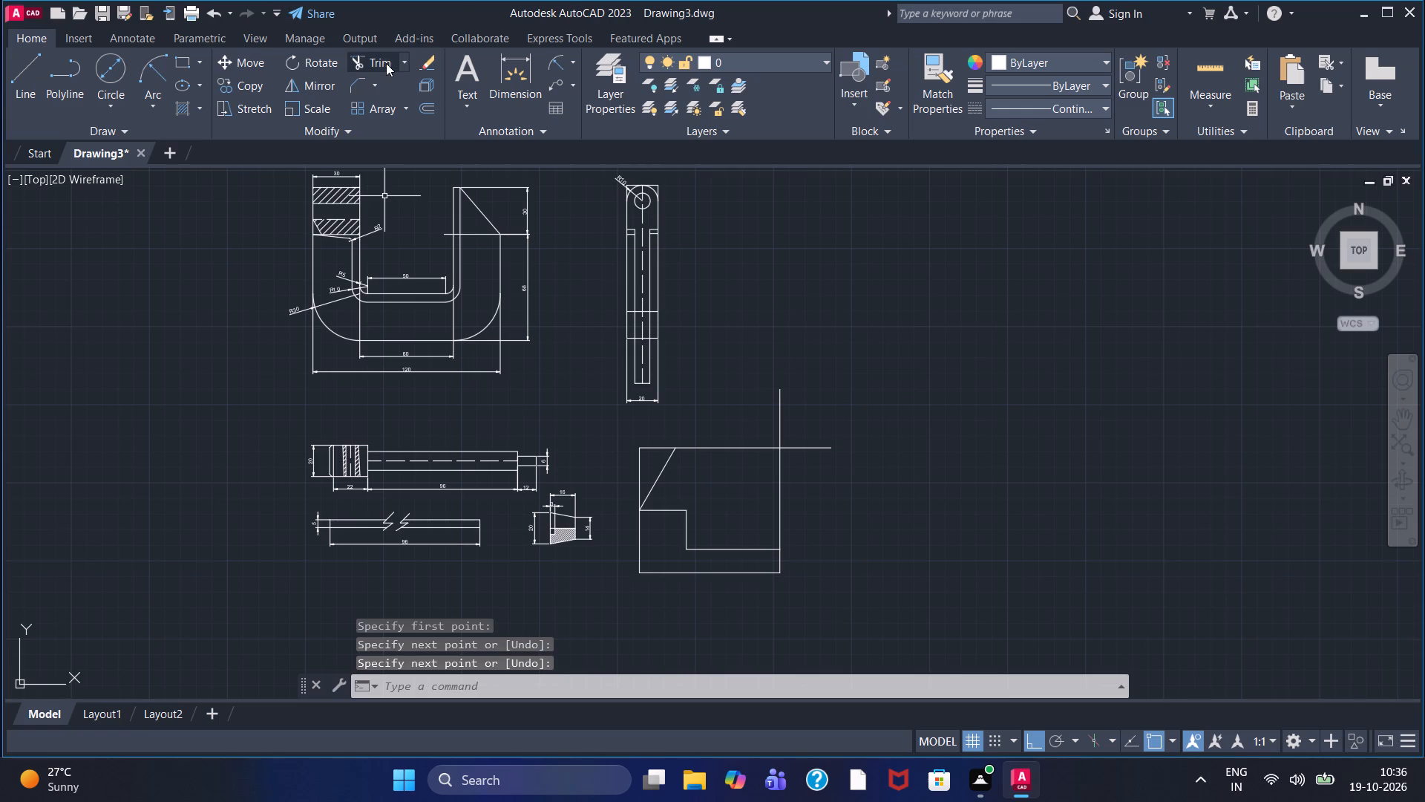
Trim the overhanging ends of the vertical line and the top line at their upper right corner.
{"action": "left_click", "coordinate": [386, 63]}
{"action": "left_click", "coordinate": [781, 425]}
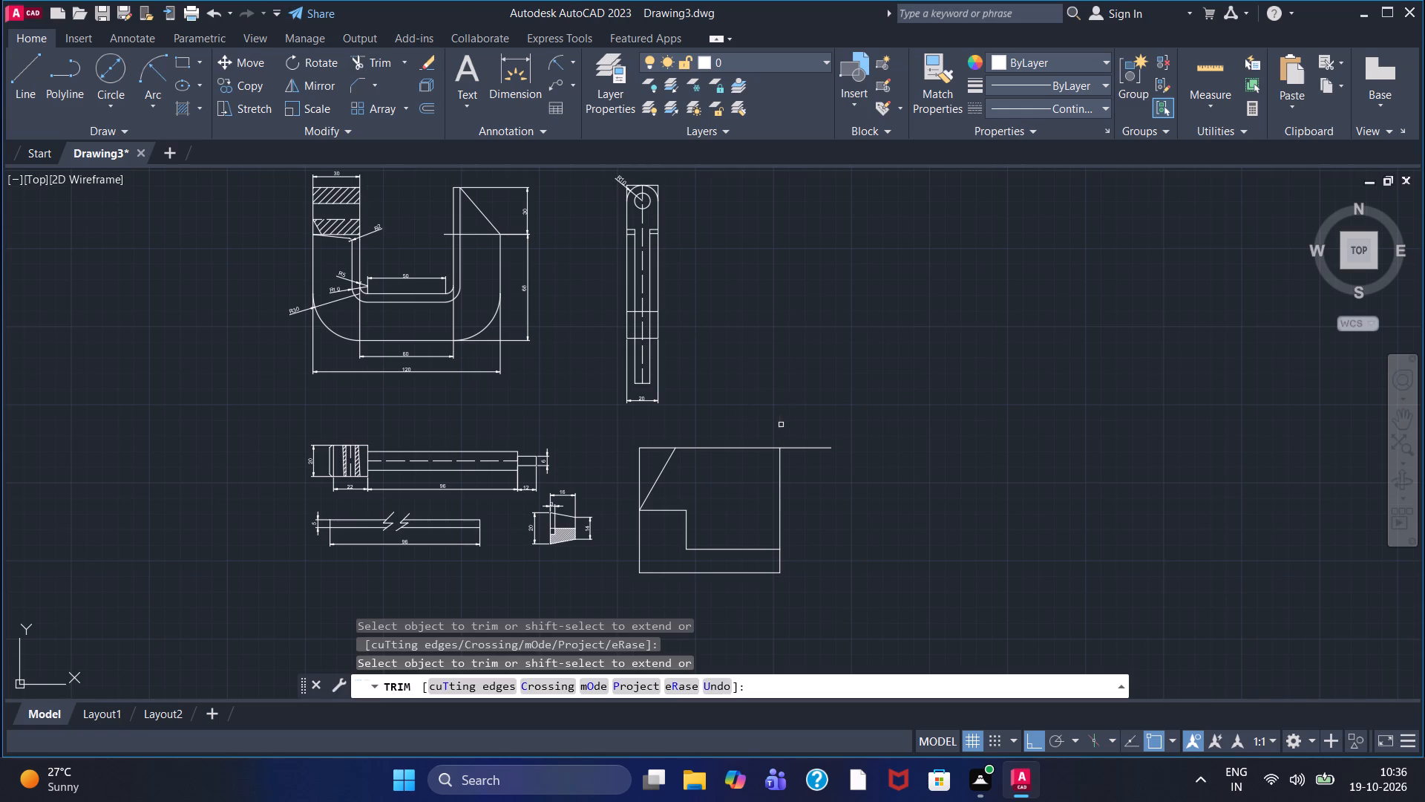
{"action": "left_click", "coordinate": [800, 448]}
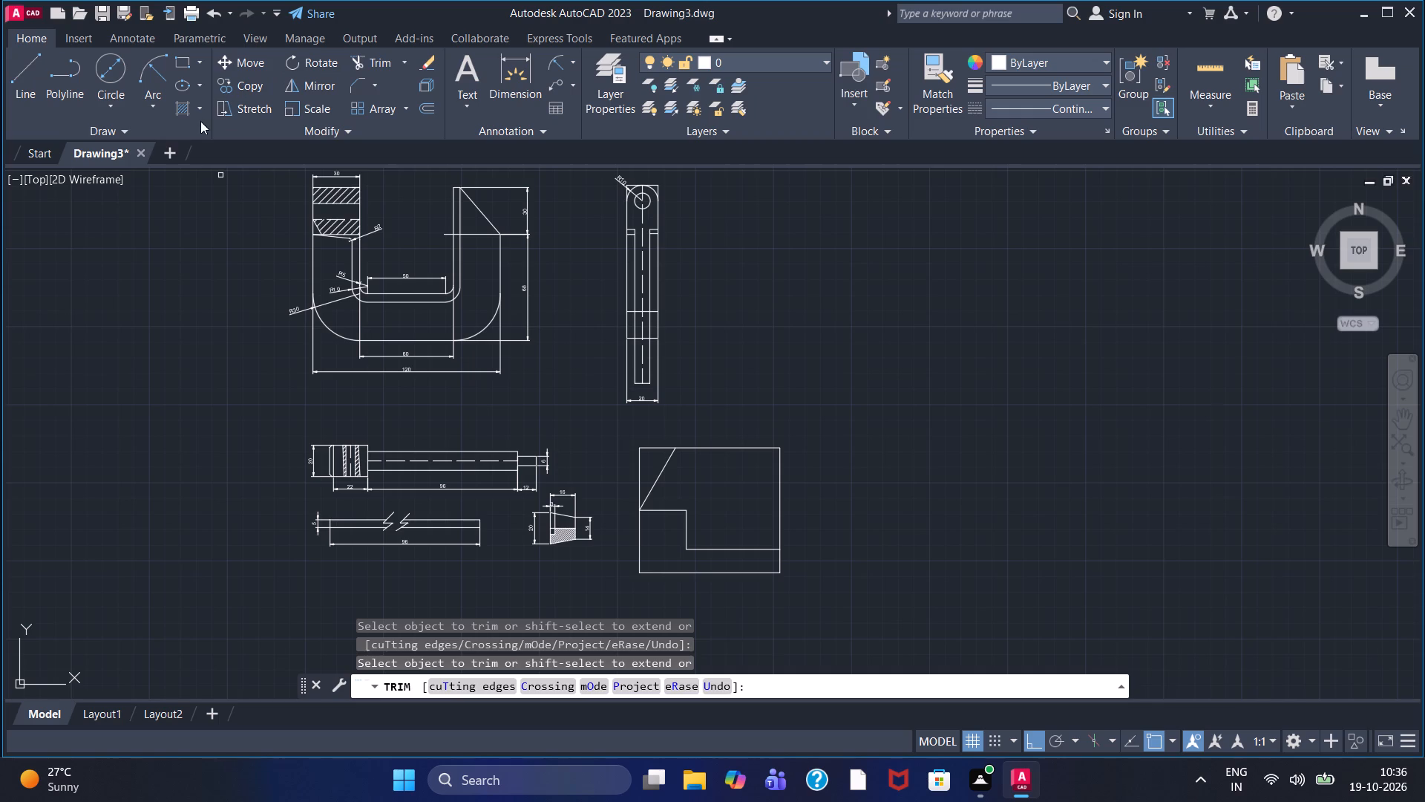
Hatch the L-shaped area with the ANSI32 pattern at a scale of 1.5.
{"action": "left_click", "coordinate": [186, 103]}
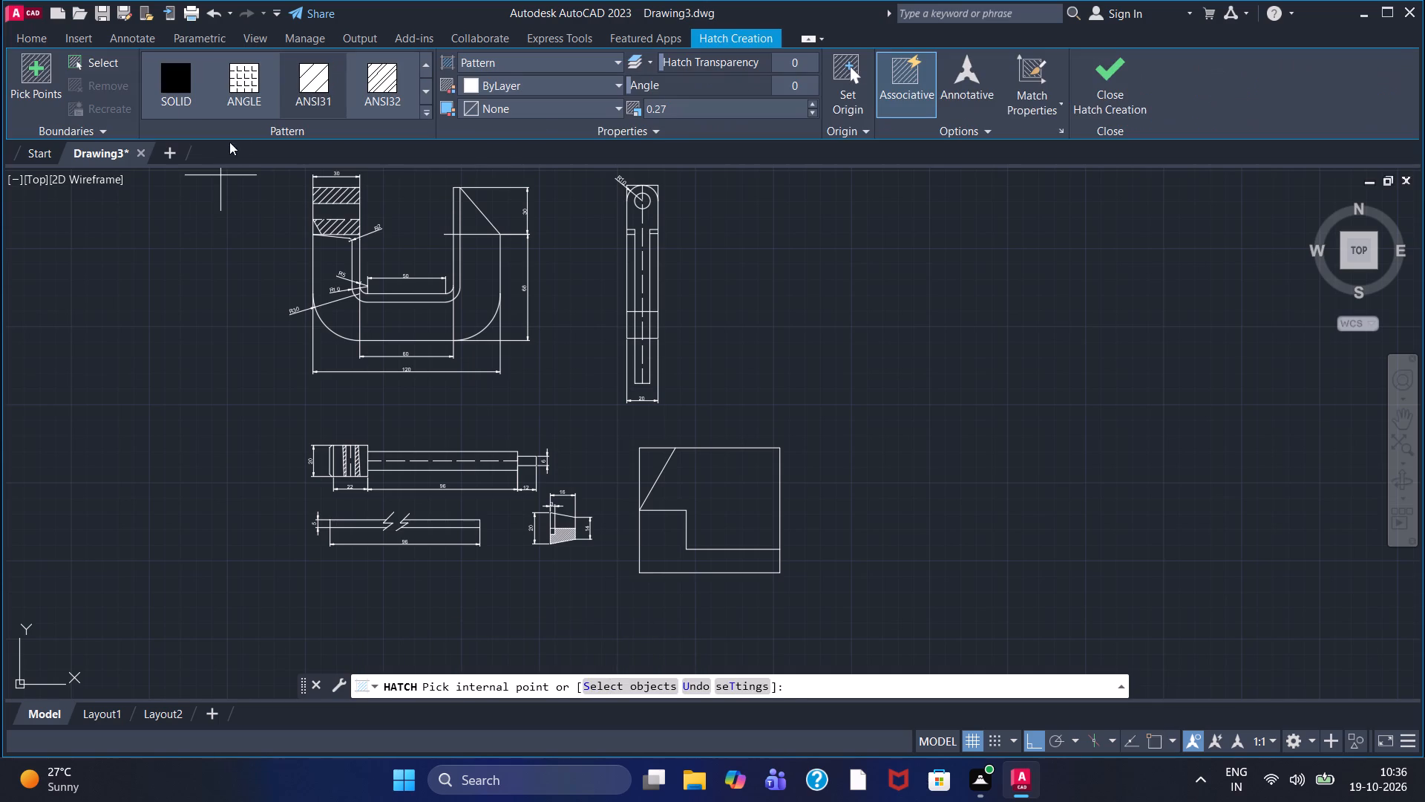
{"action": "left_click", "coordinate": [374, 83]}
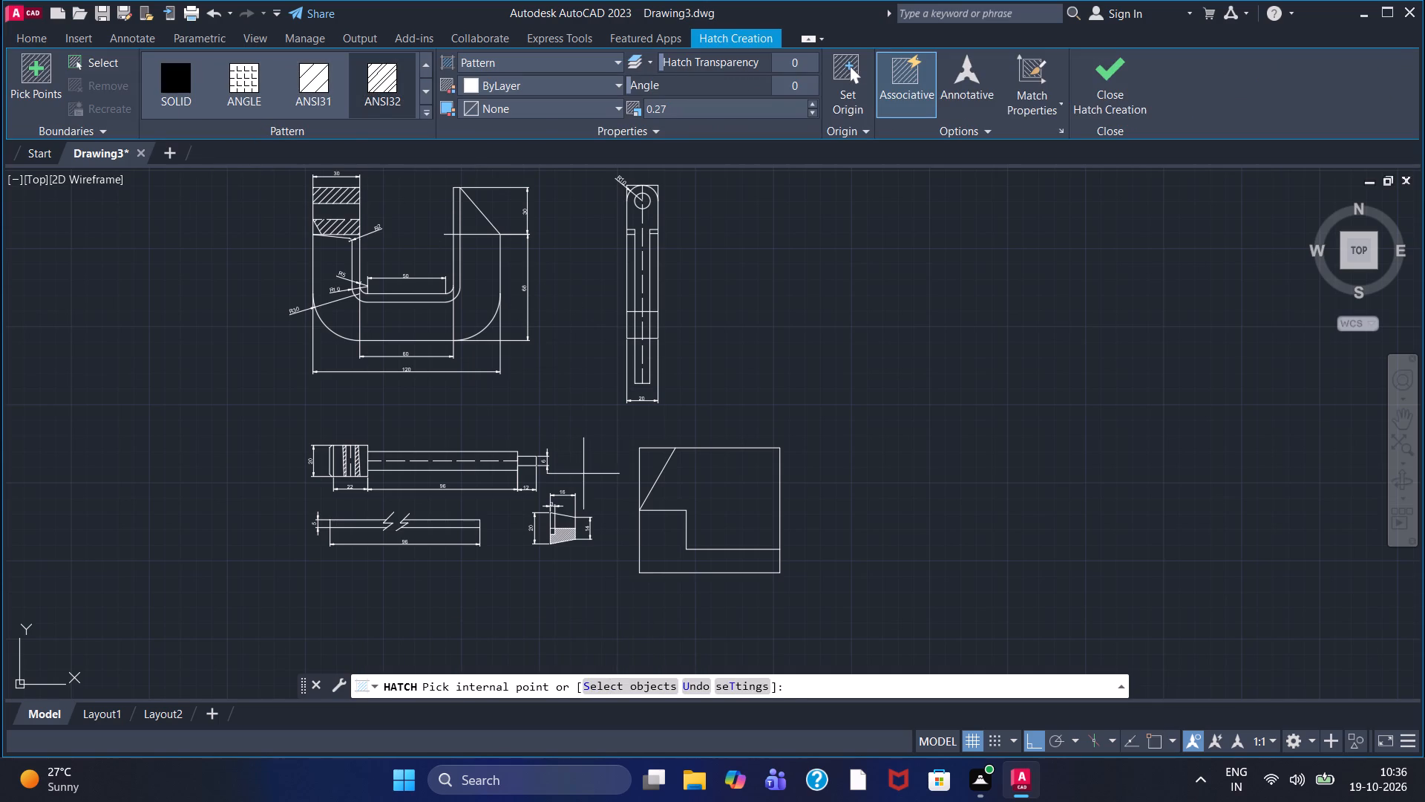
{"action": "left_click", "coordinate": [648, 539]}
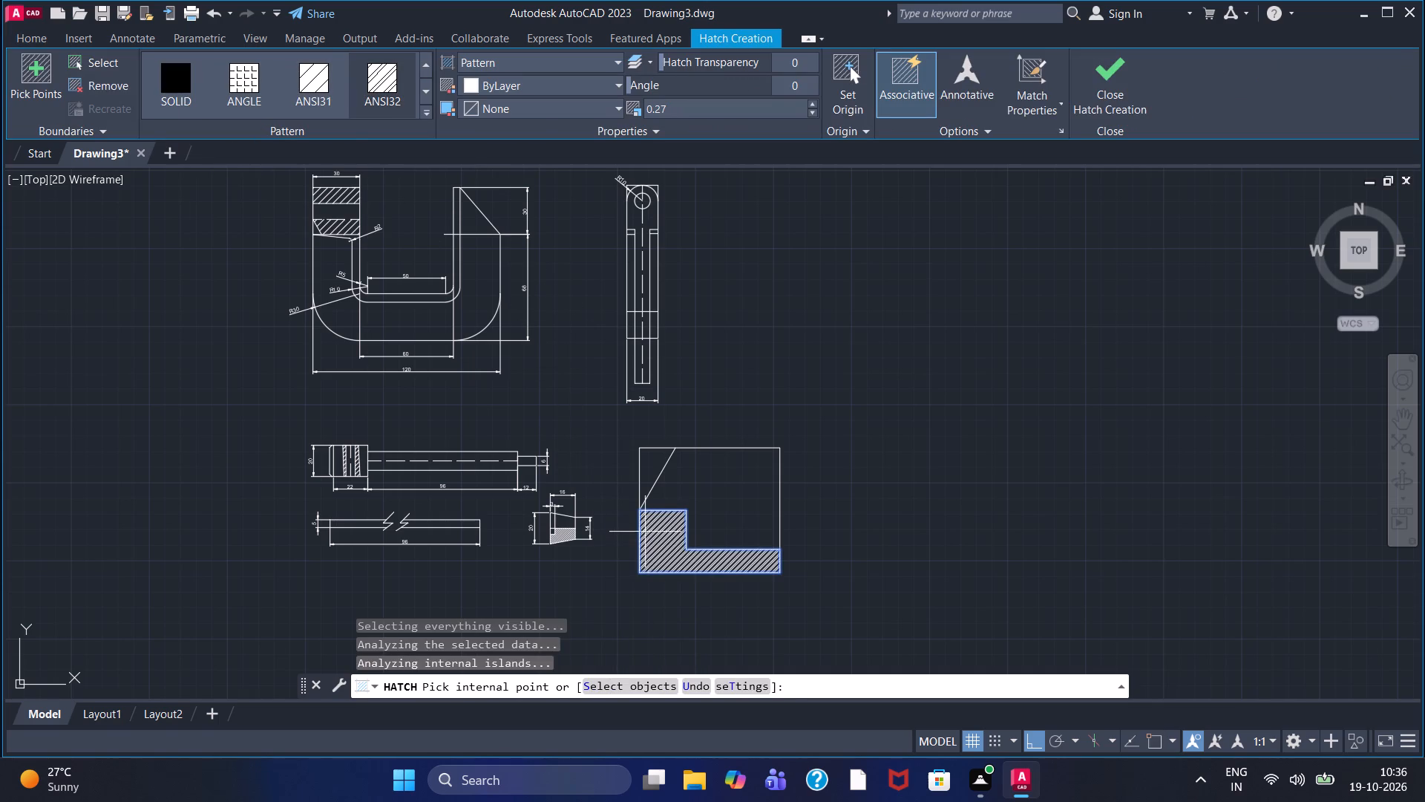
{"action": "left_click", "coordinate": [812, 115]}
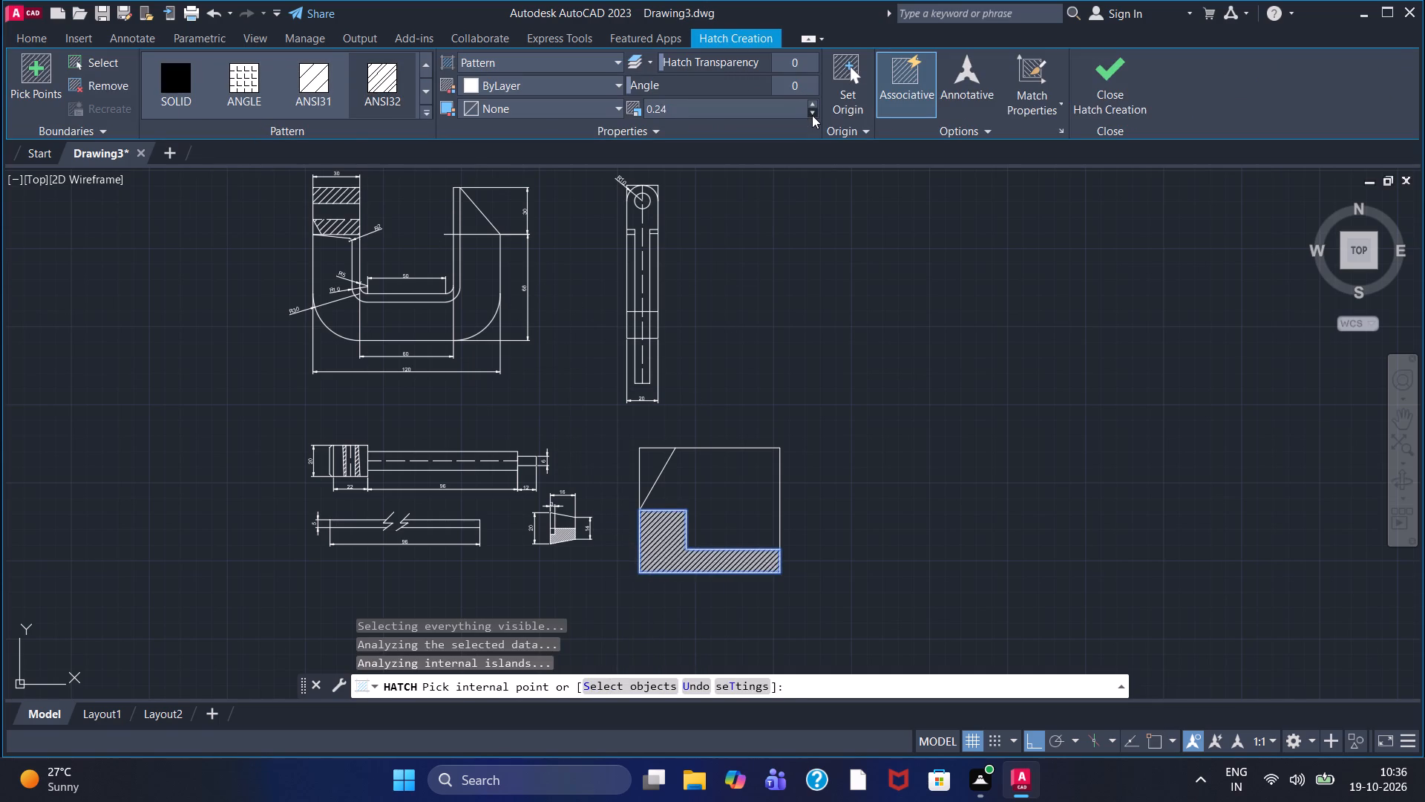
{"action": "left_click", "coordinate": [813, 104]}
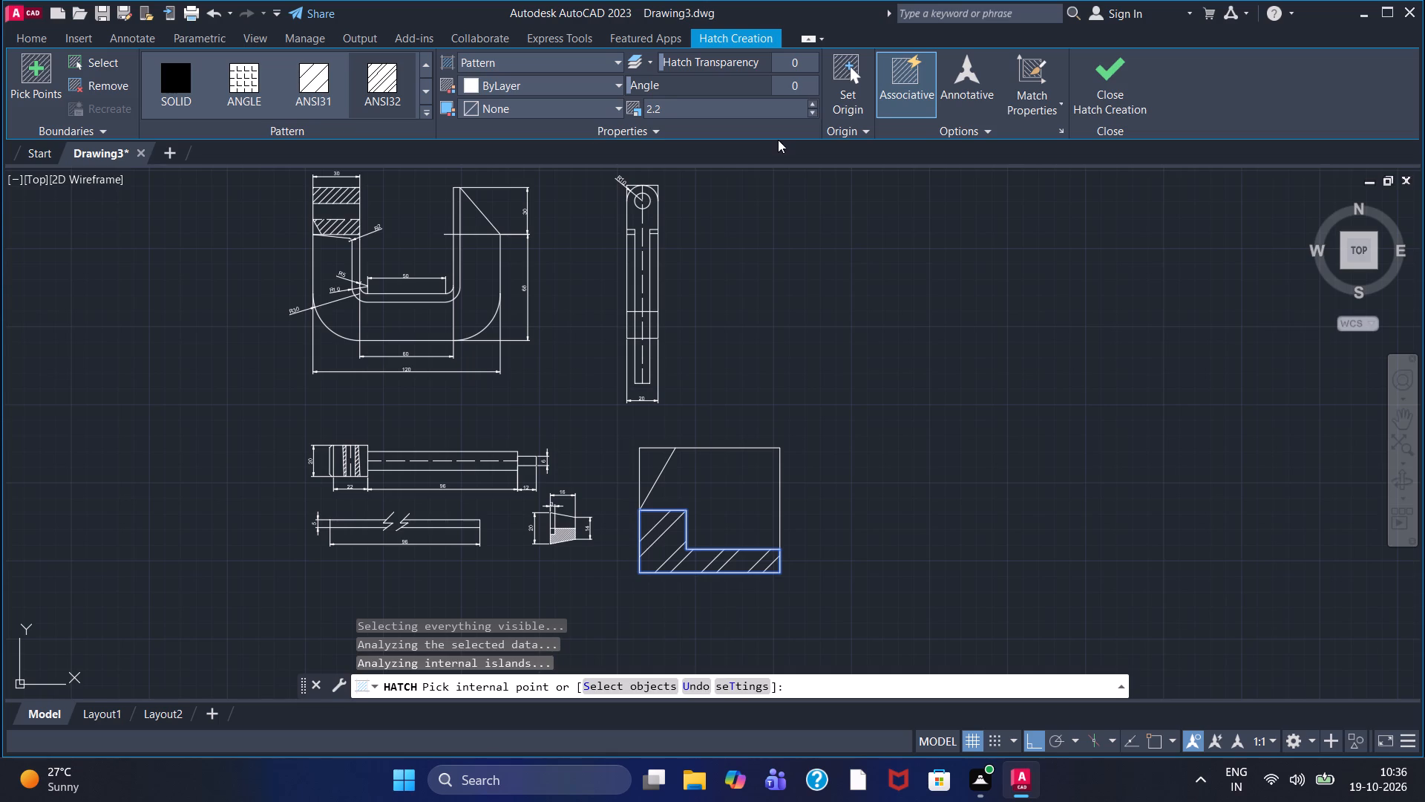
{"action": "left_click", "coordinate": [807, 107]}
{"action": "triple_click", "coordinate": [810, 108]}
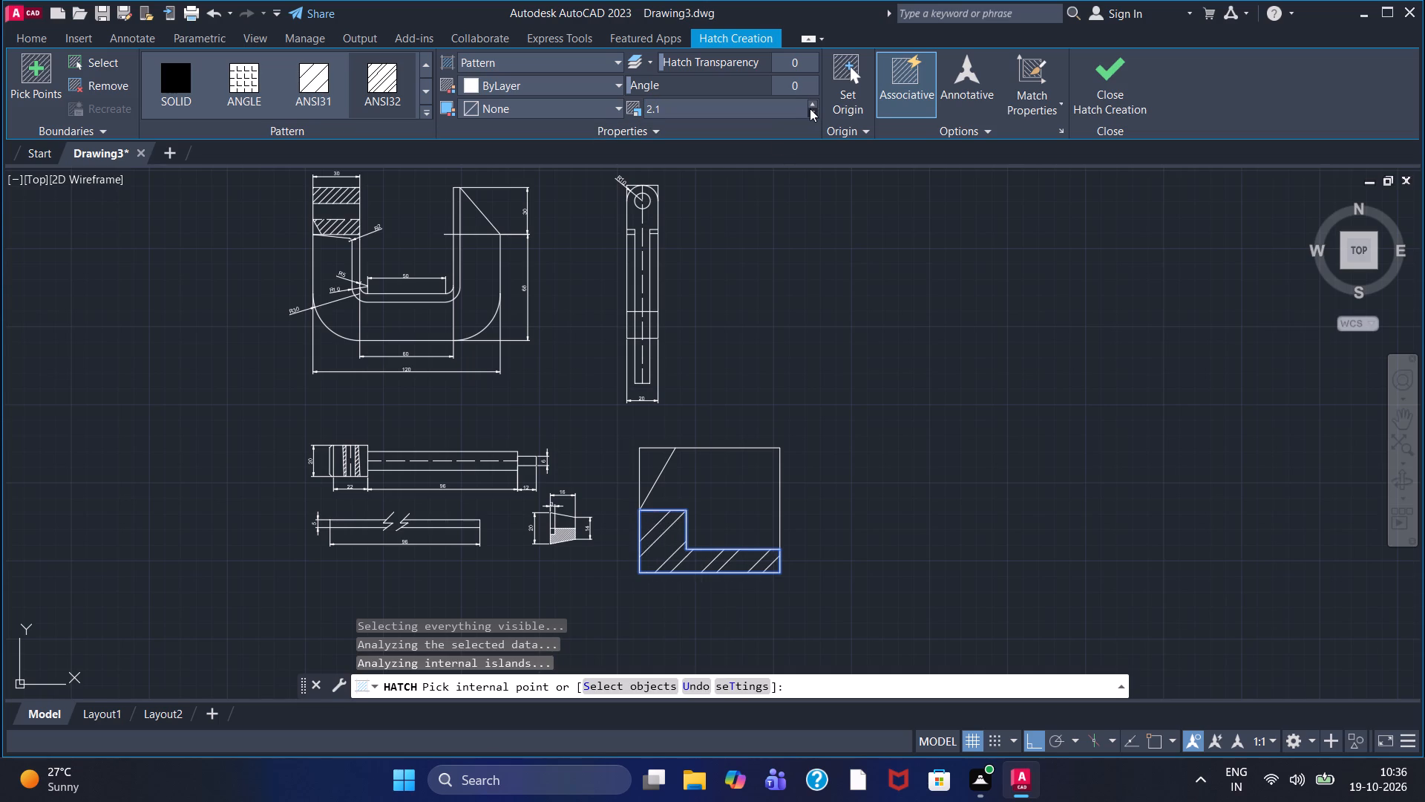
{"action": "double_click", "coordinate": [810, 108]}
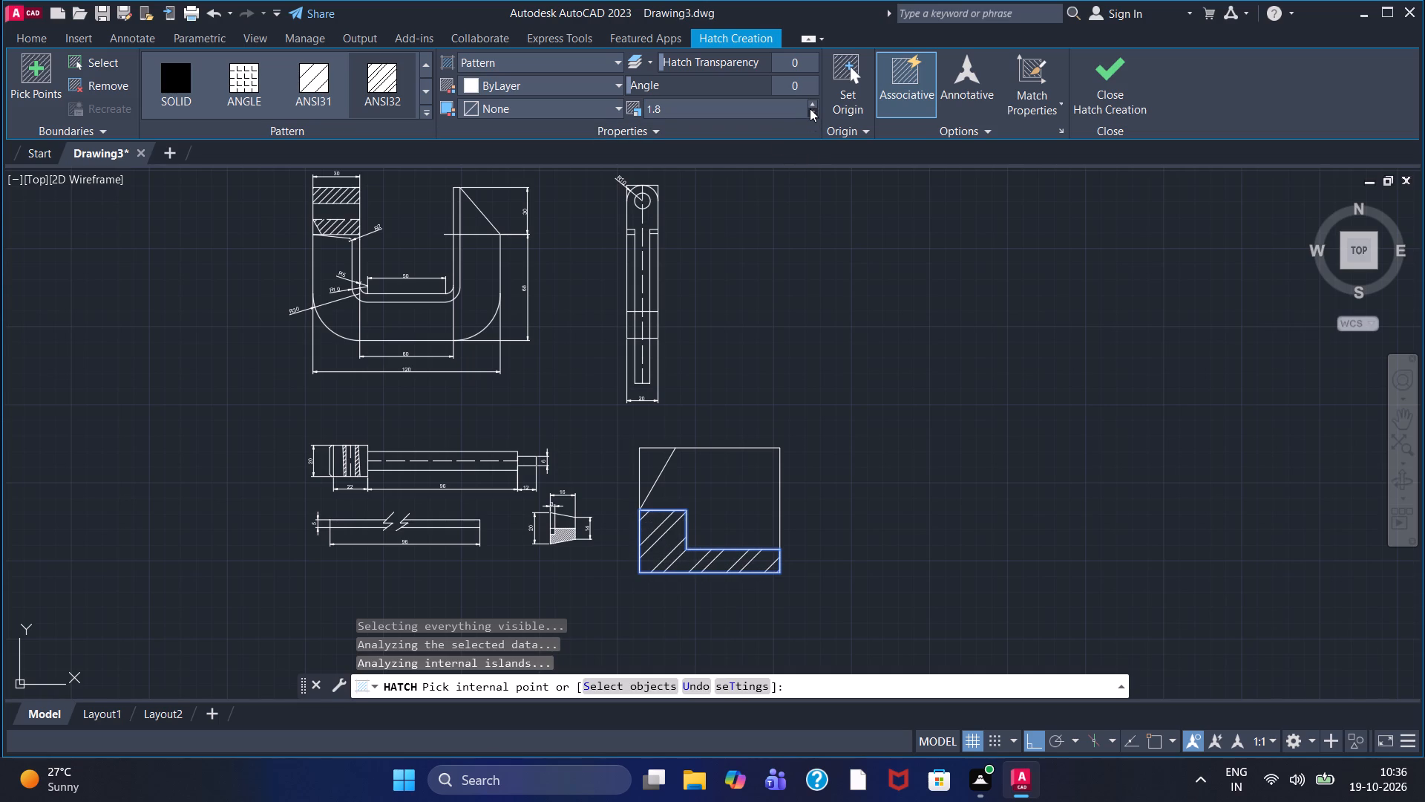
{"action": "double_click", "coordinate": [810, 113]}
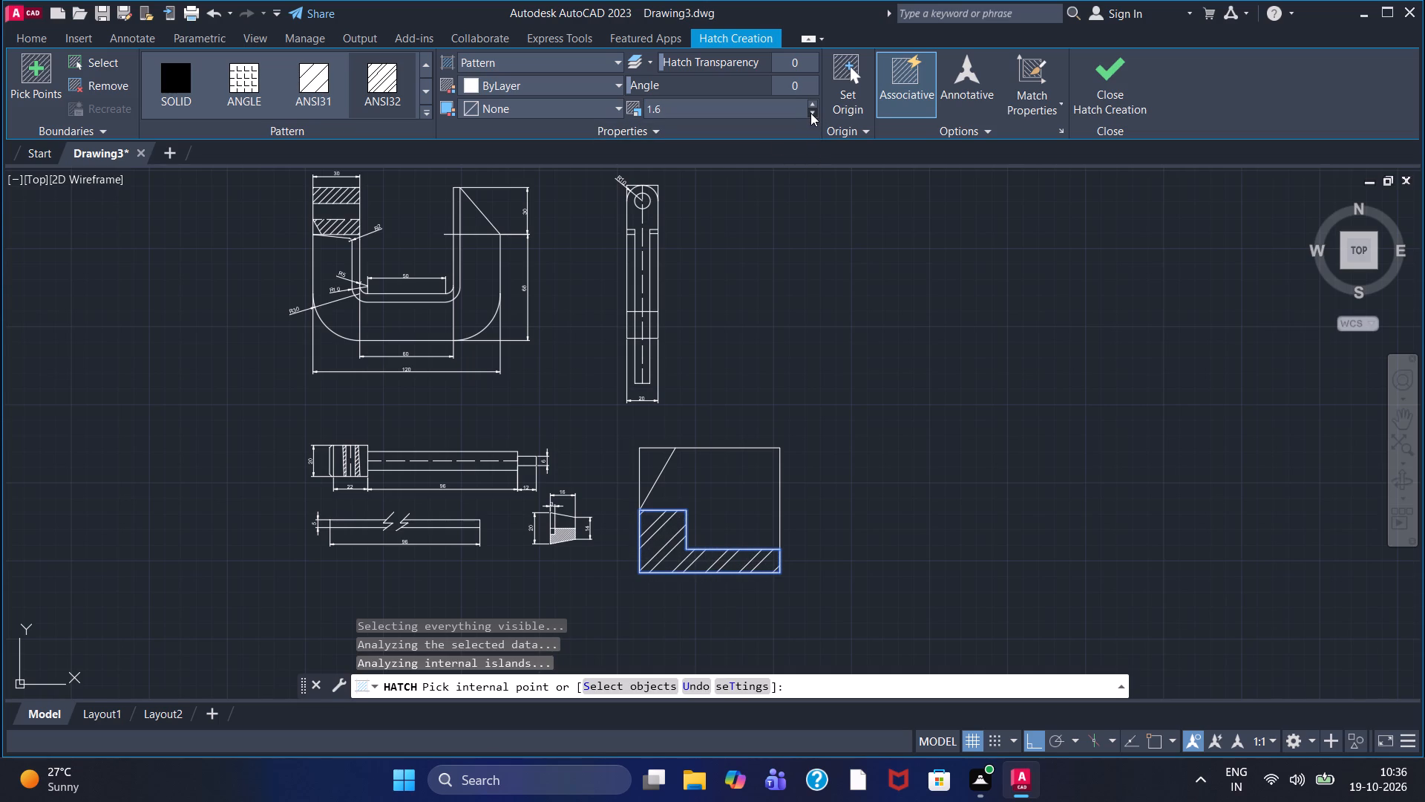
{"action": "left_click", "coordinate": [810, 113]}
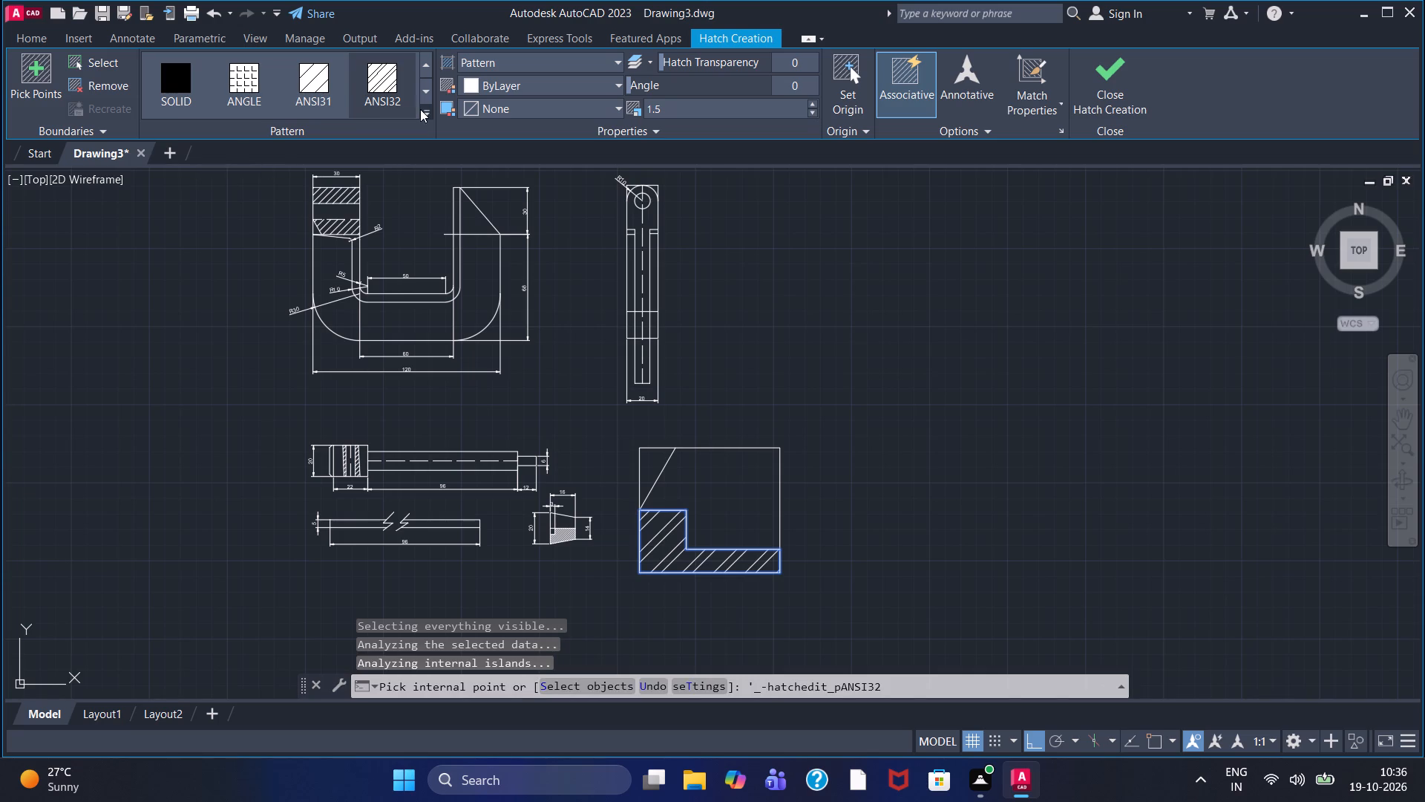
Change the L-shaped area's hatch pattern to ANSI34 and finish the hatch.
{"action": "left_click", "coordinate": [422, 100]}
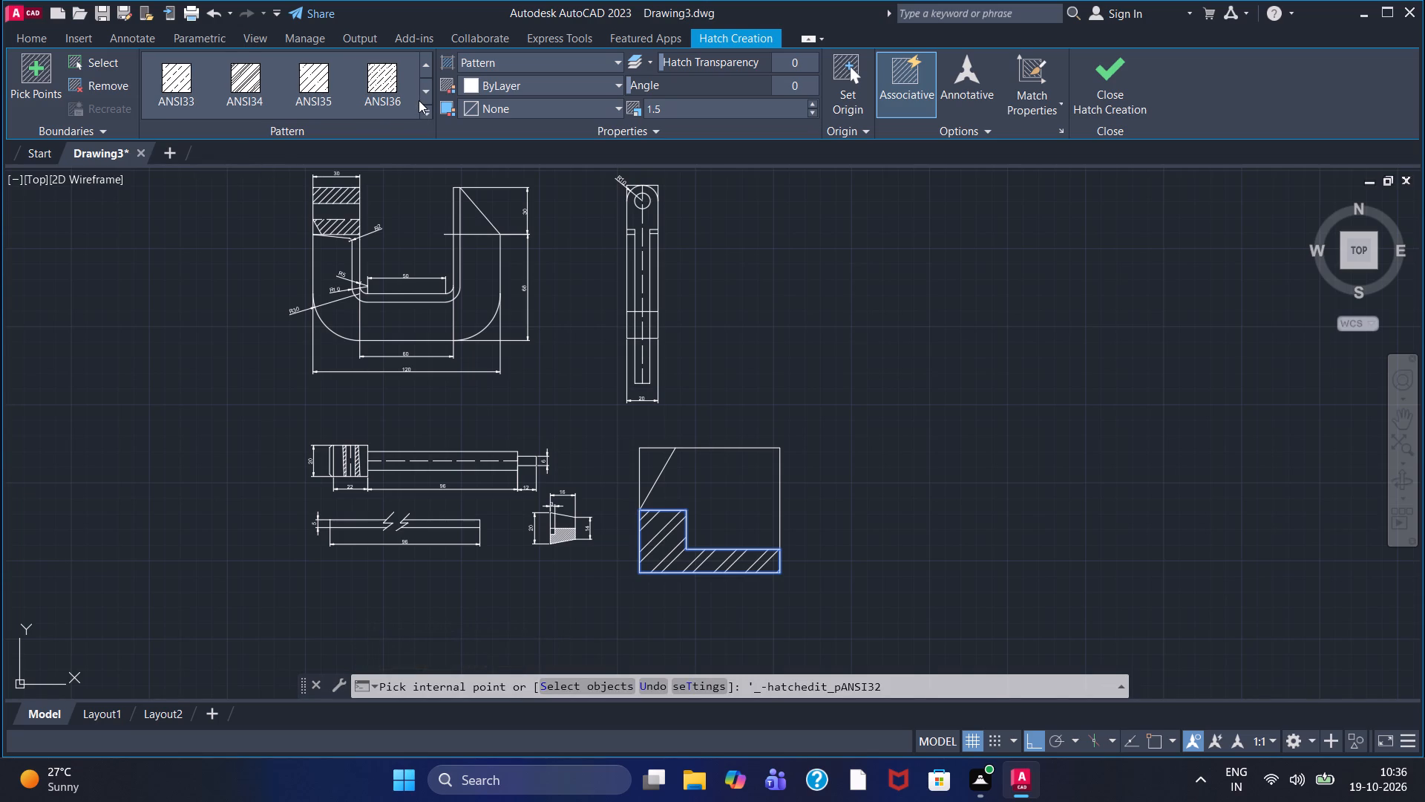
{"action": "left_click", "coordinate": [252, 81]}
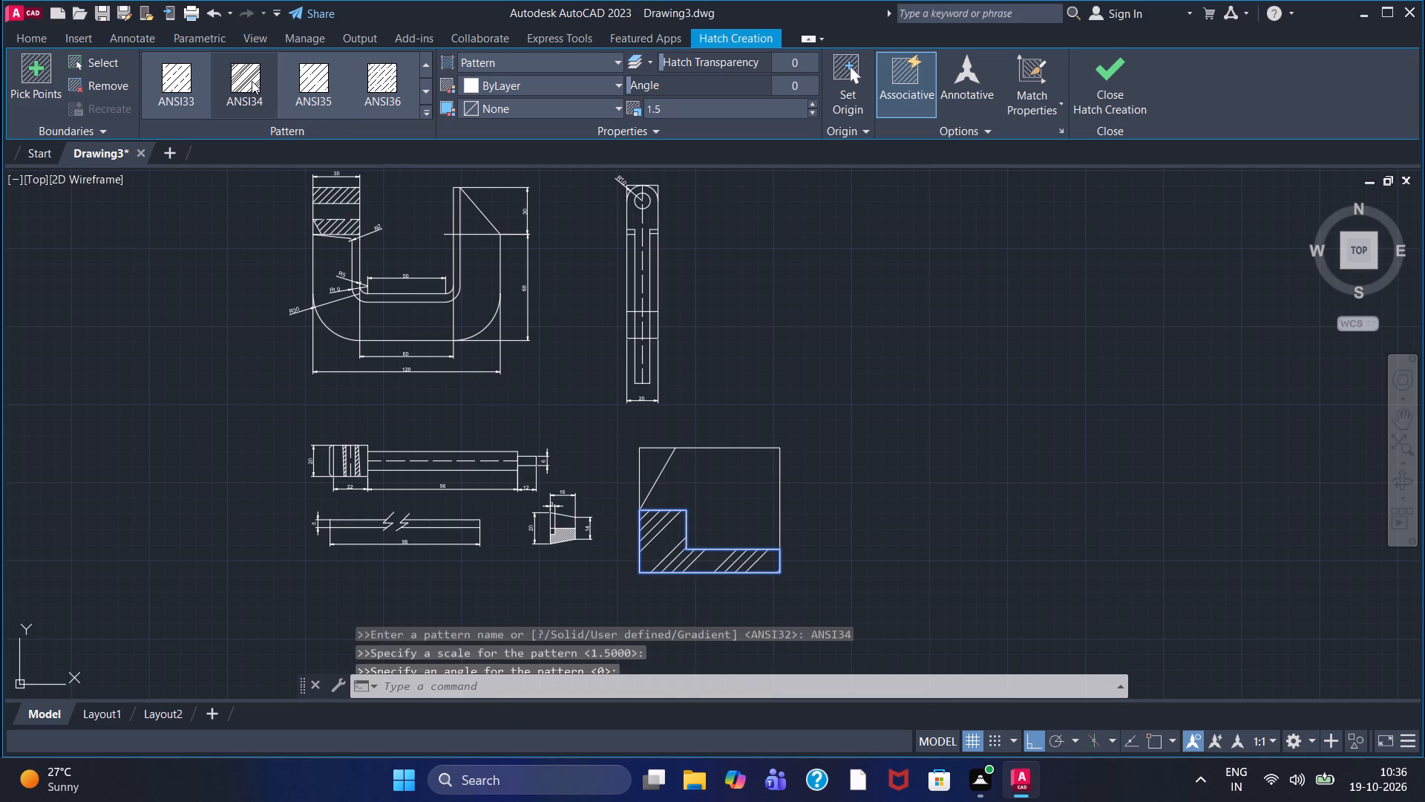
{"action": "left_click", "coordinate": [661, 551]}
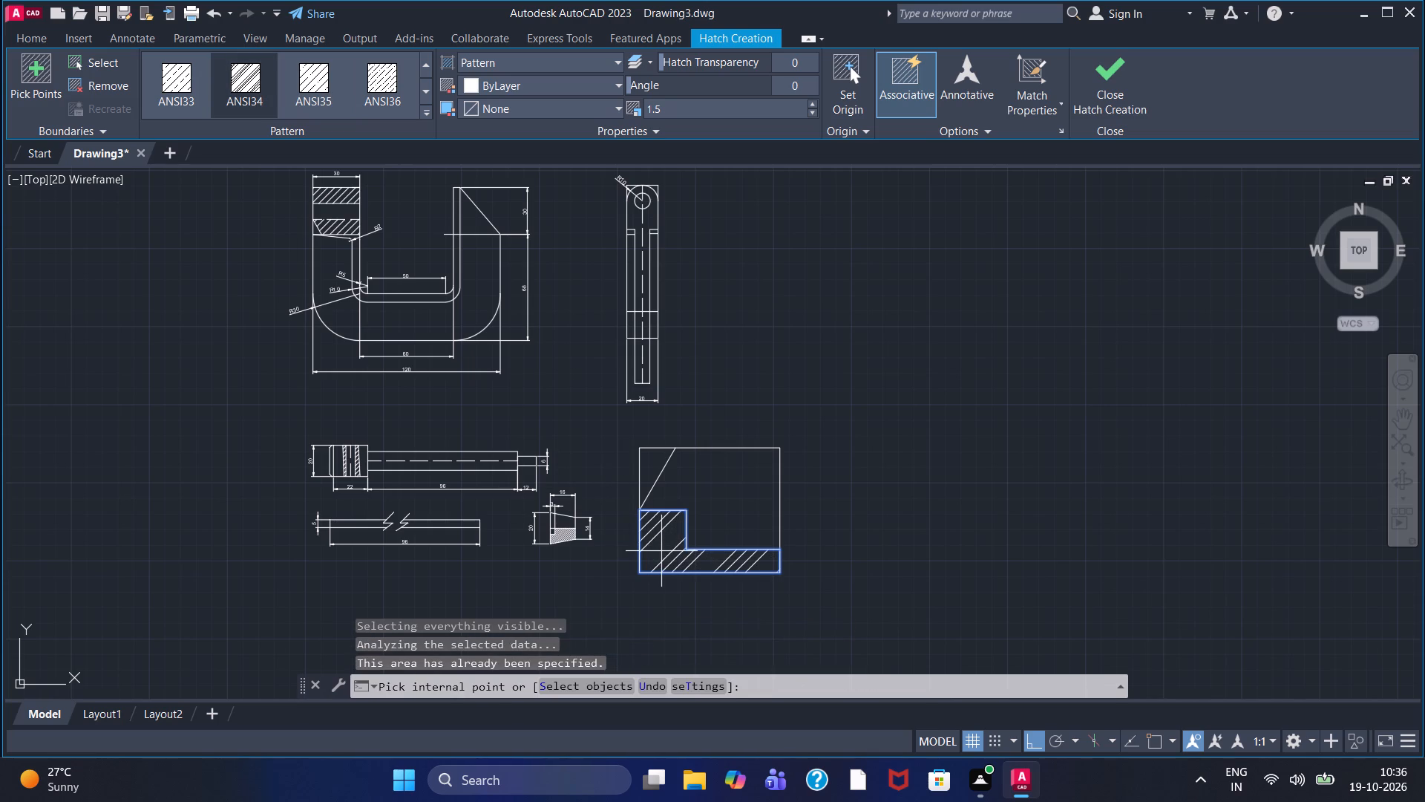
{"action": "left_click", "coordinate": [663, 552]}
{"action": "key", "text": "Escape"}
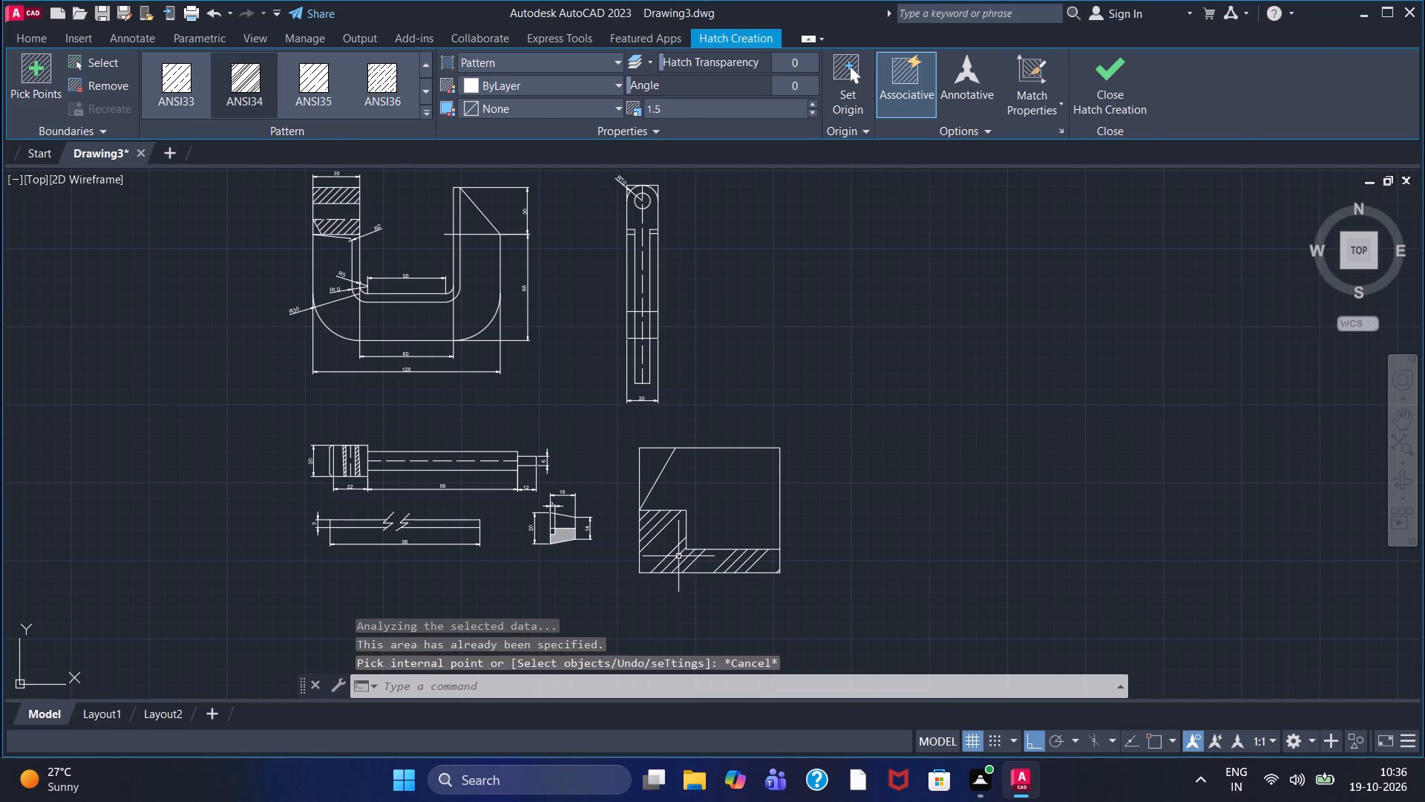
Set the scale of the L-shaped area's hatch to 1.2.
{"action": "left_click", "coordinate": [678, 557]}
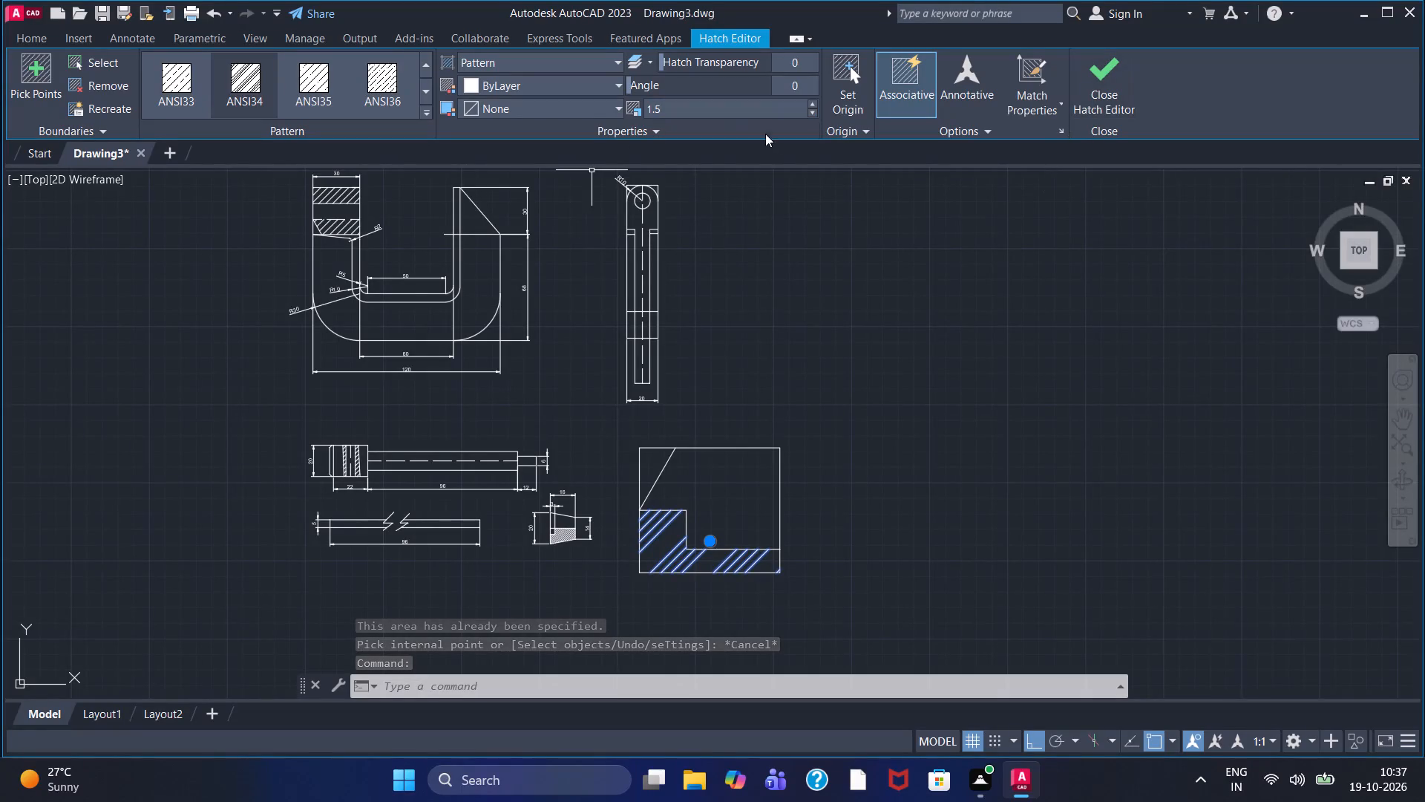
{"action": "triple_click", "coordinate": [807, 114]}
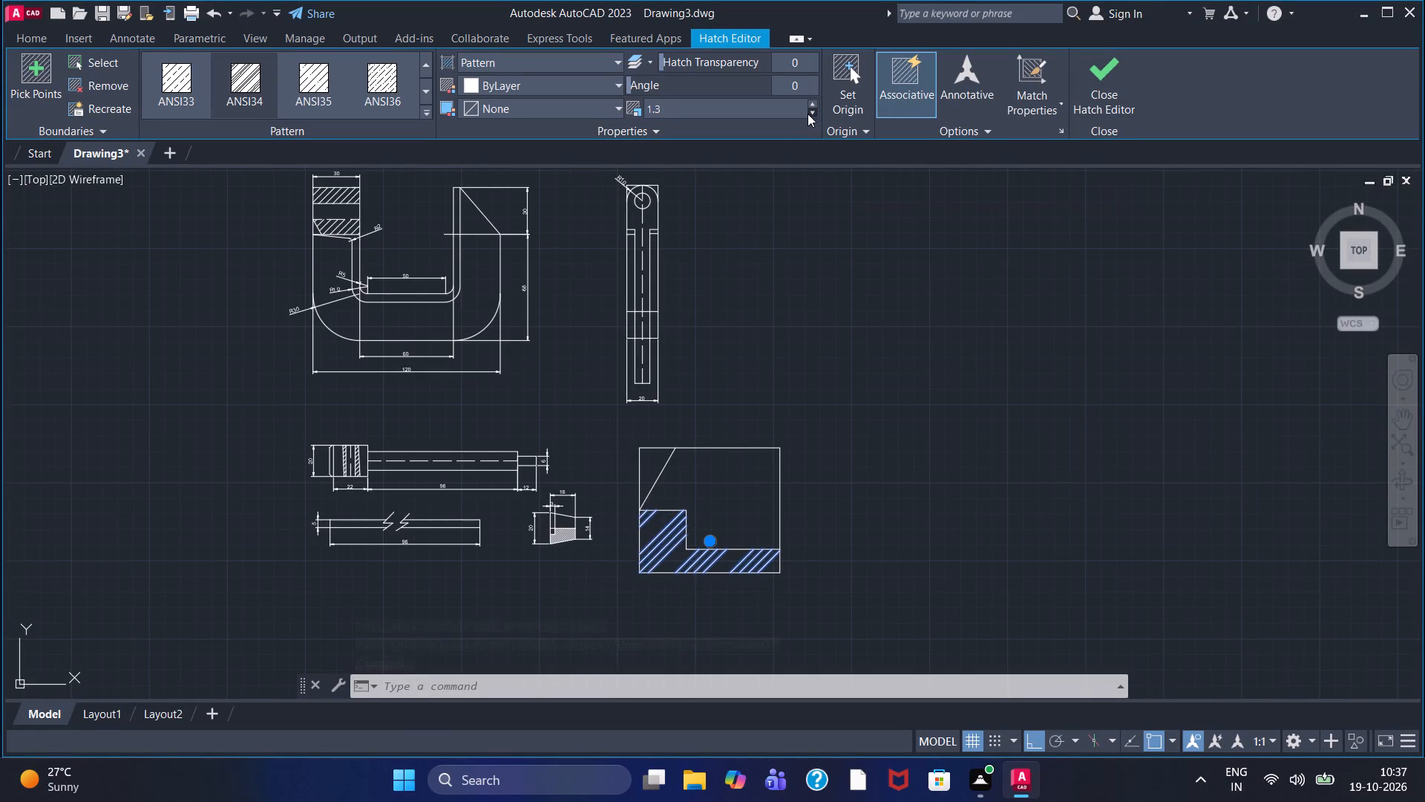
{"action": "left_click", "coordinate": [807, 114]}
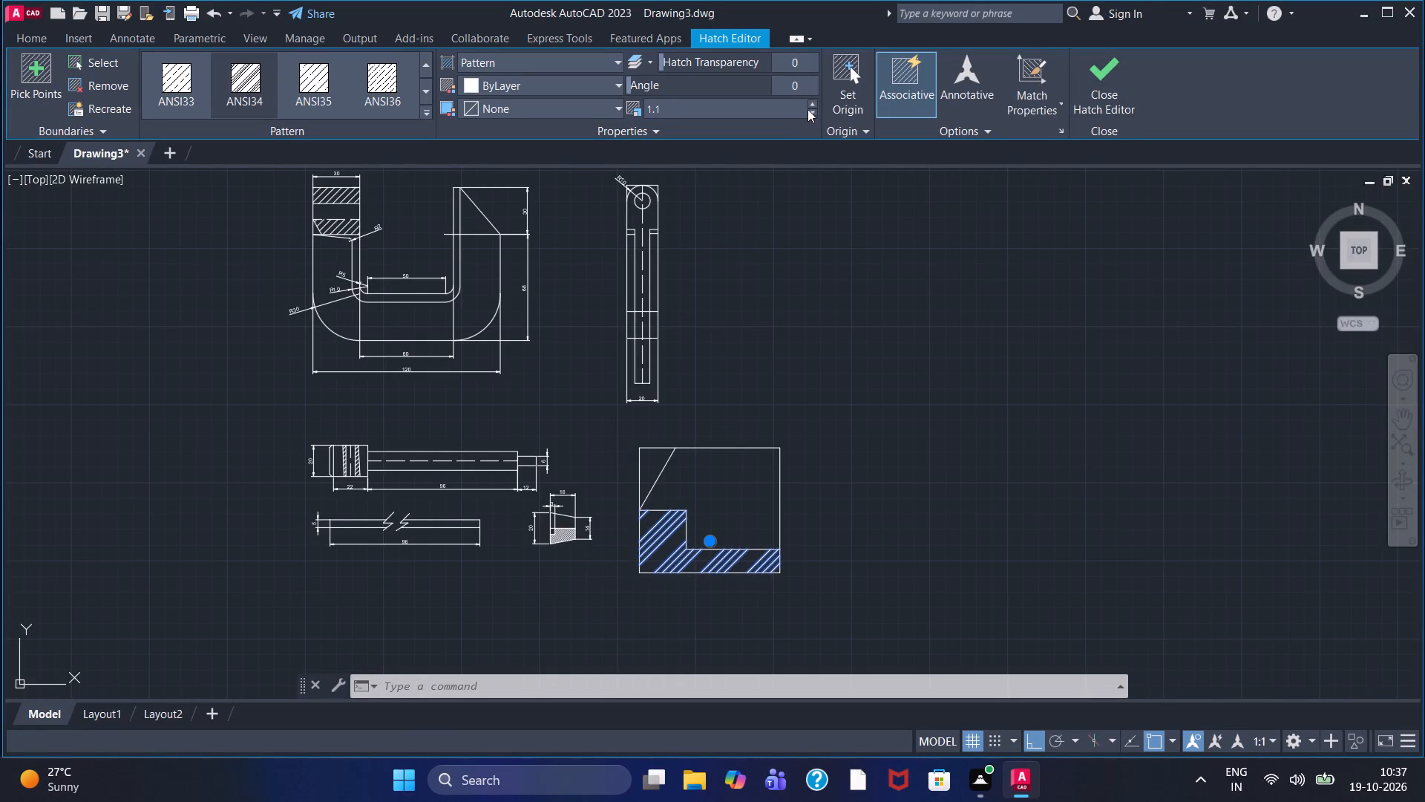
{"action": "left_click", "coordinate": [816, 102]}
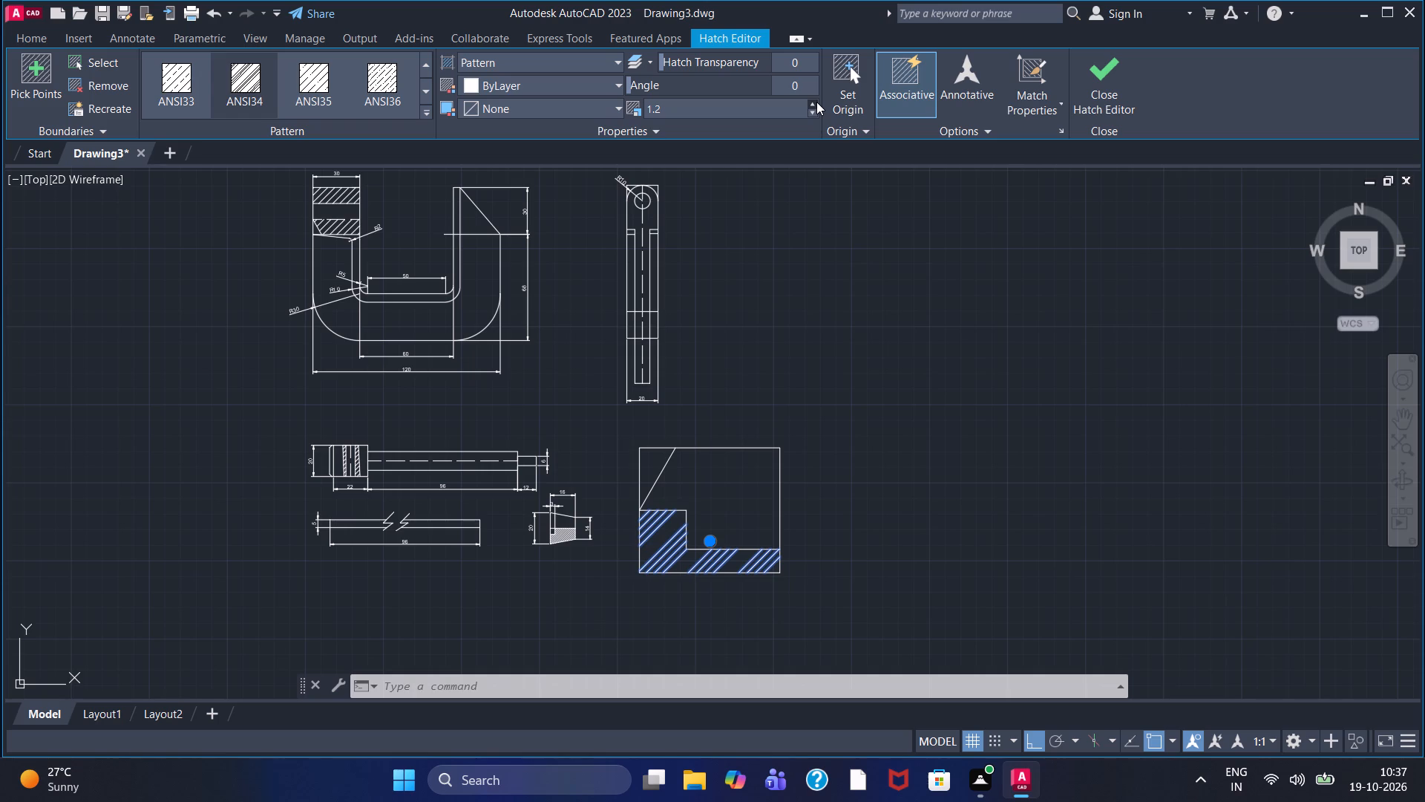
{"action": "left_click", "coordinate": [1103, 65]}
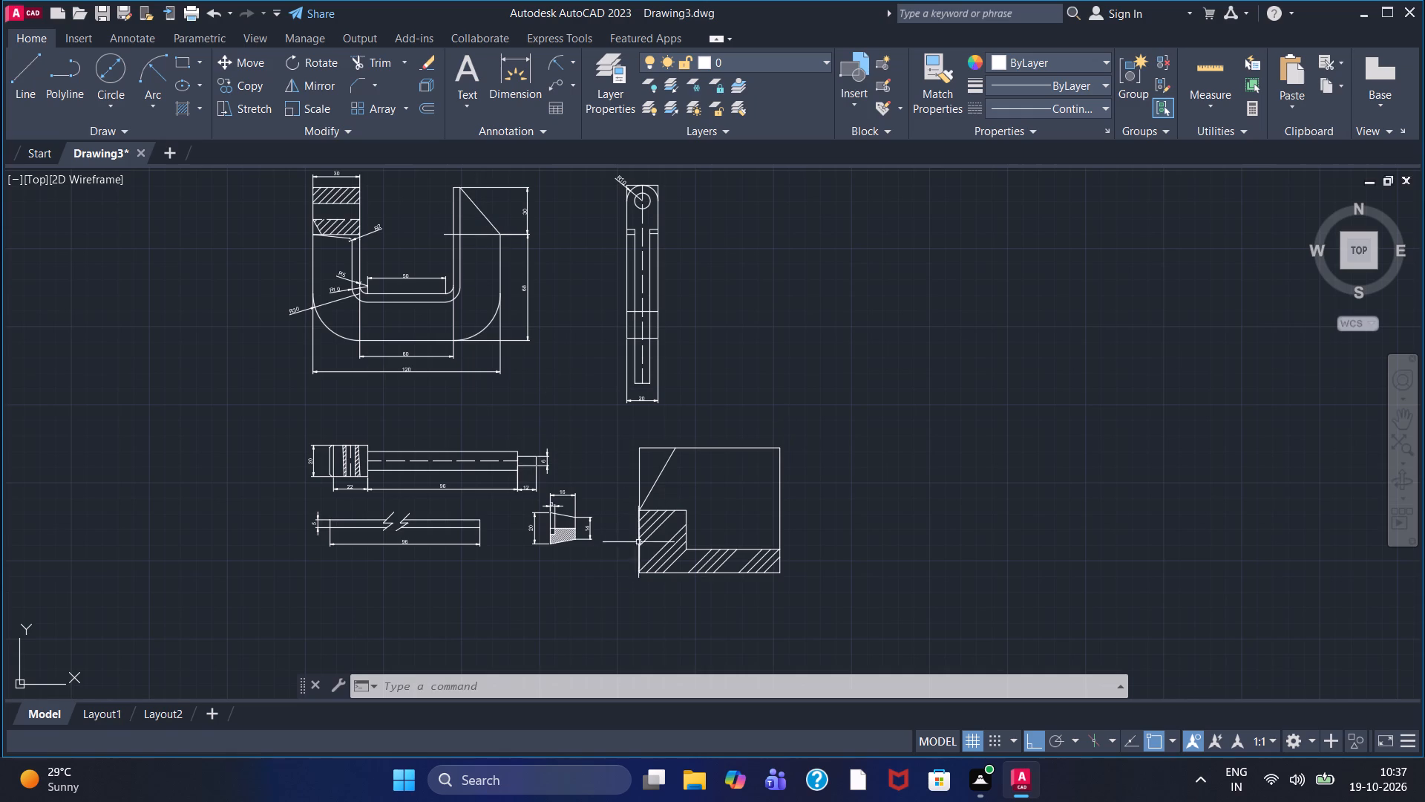
Fillet the inner corner of the hatched L-shaped area with a radius of 2.
{"action": "scroll", "coordinate": [666, 535], "scroll_direction": "up", "scroll_amount": 2}
{"action": "scroll", "coordinate": [758, 593], "scroll_direction": "up", "scroll_amount": 2}
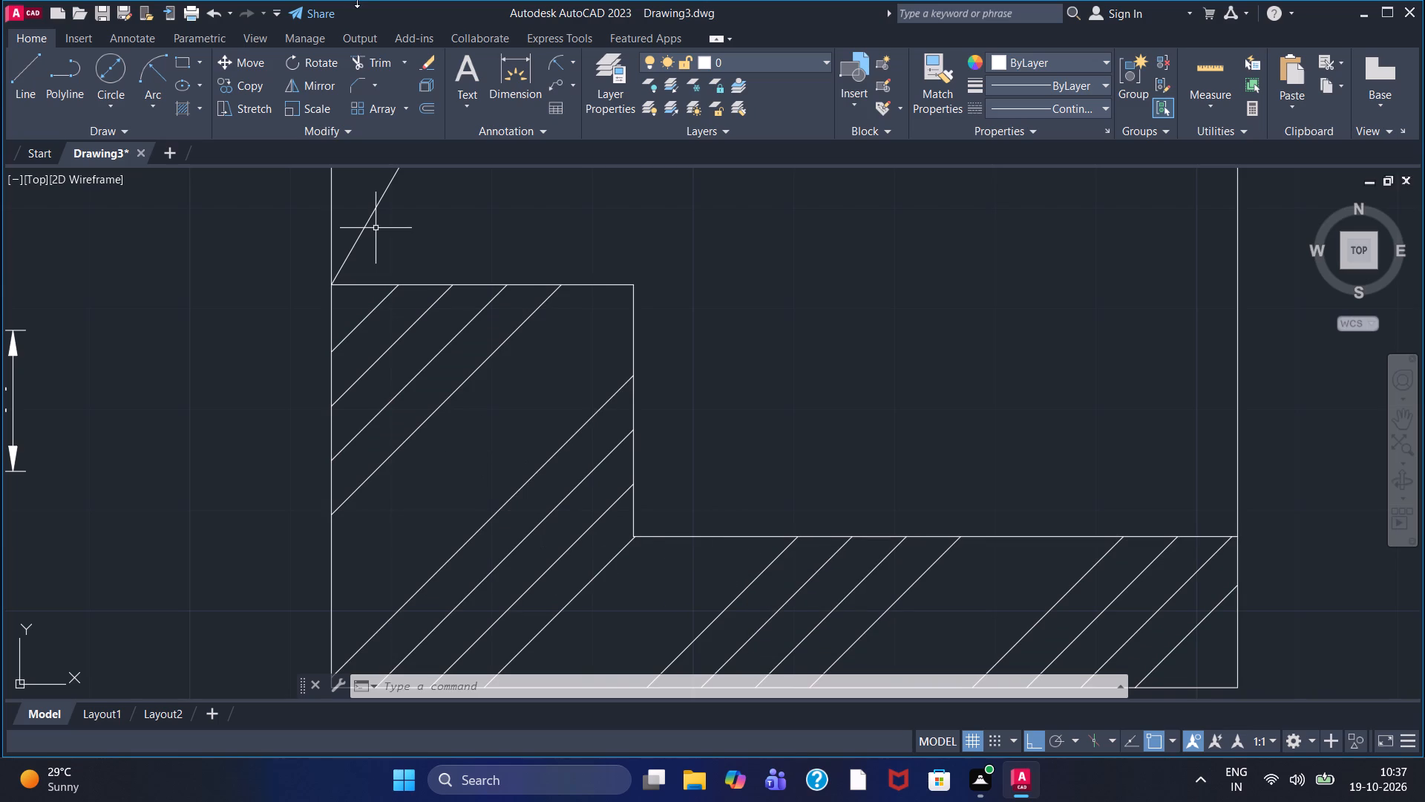
{"action": "left_click", "coordinate": [378, 88]}
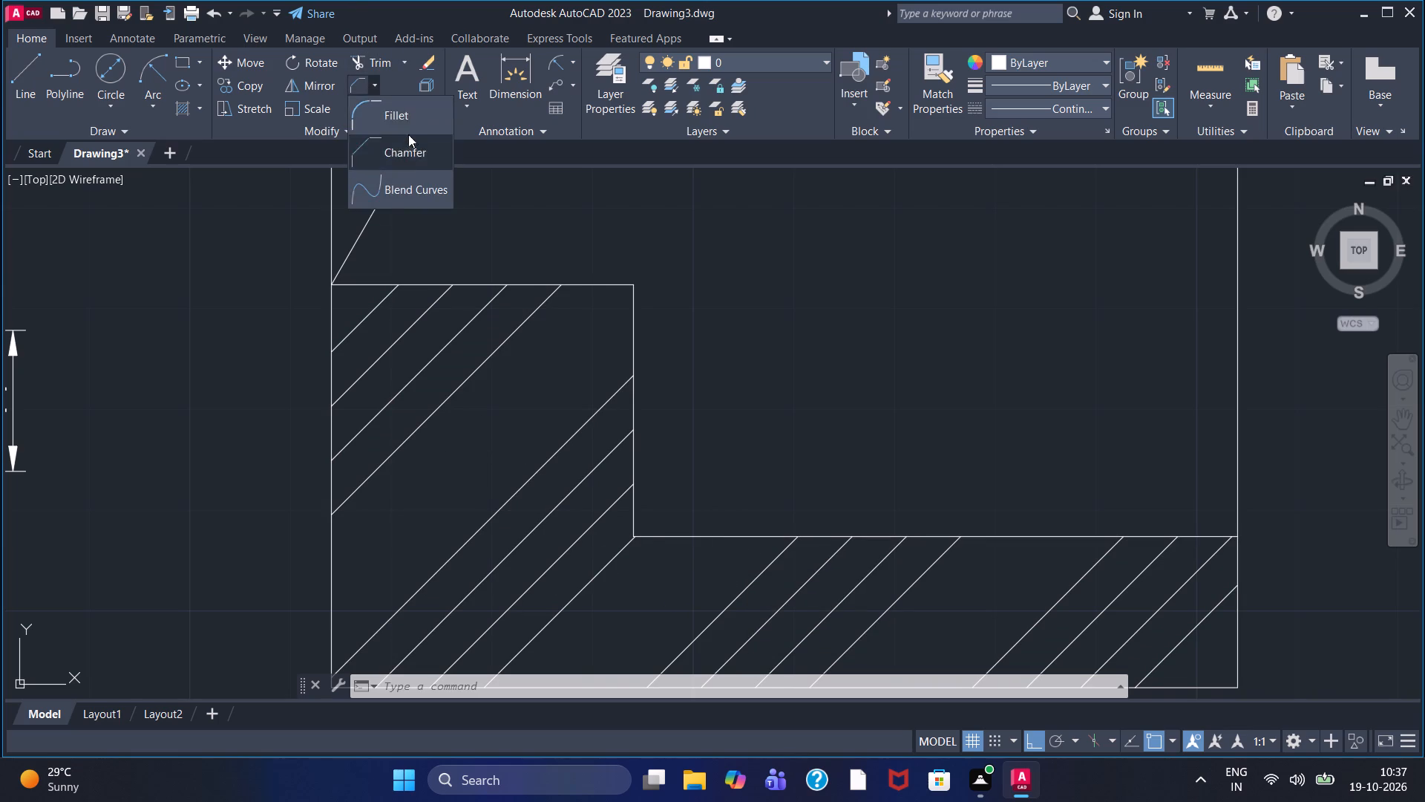
{"action": "left_click", "coordinate": [408, 123]}
{"action": "left_click", "coordinate": [701, 684]}
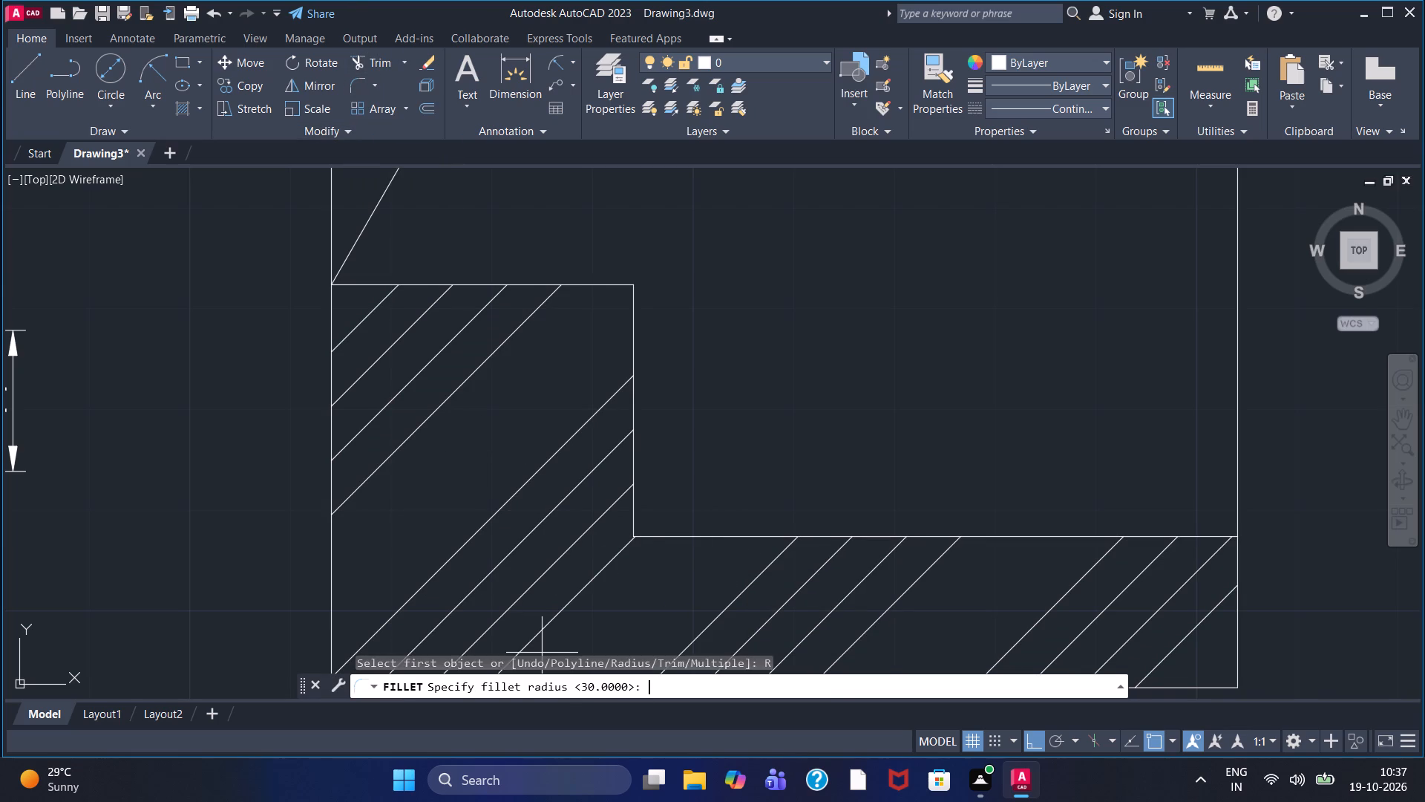
{"action": "key", "text": "2"}
{"action": "key", "text": "Return"}
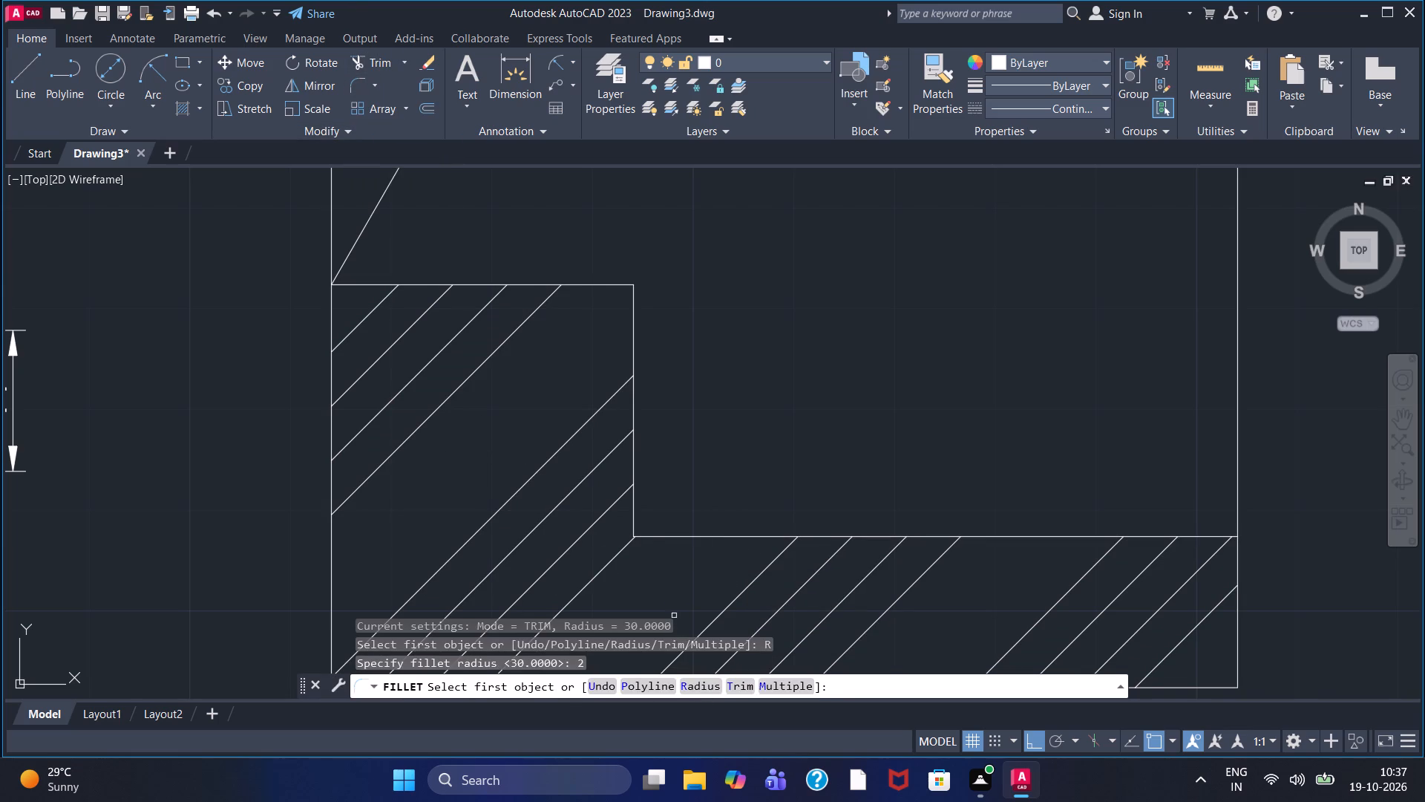
{"action": "left_click", "coordinate": [678, 536]}
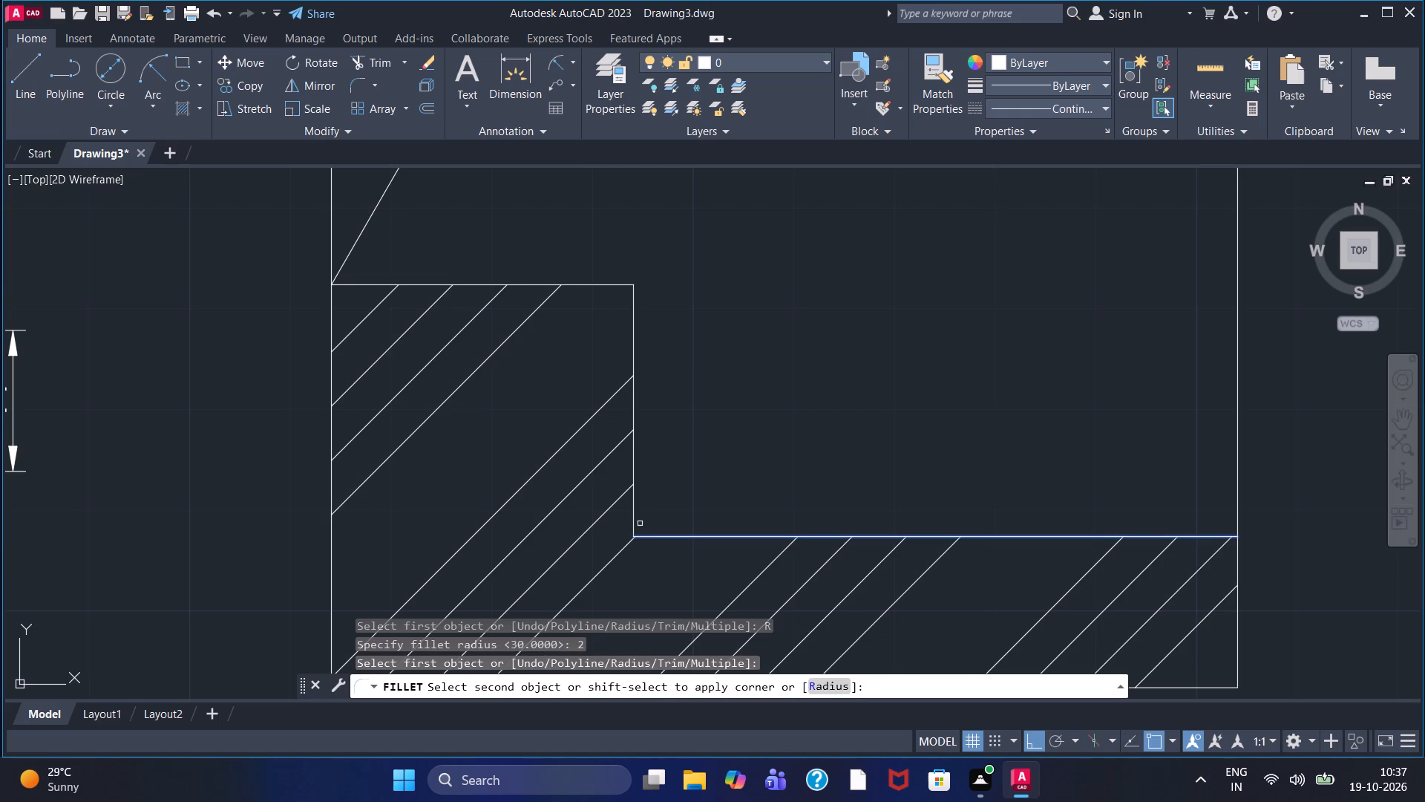
{"action": "left_click", "coordinate": [633, 511]}
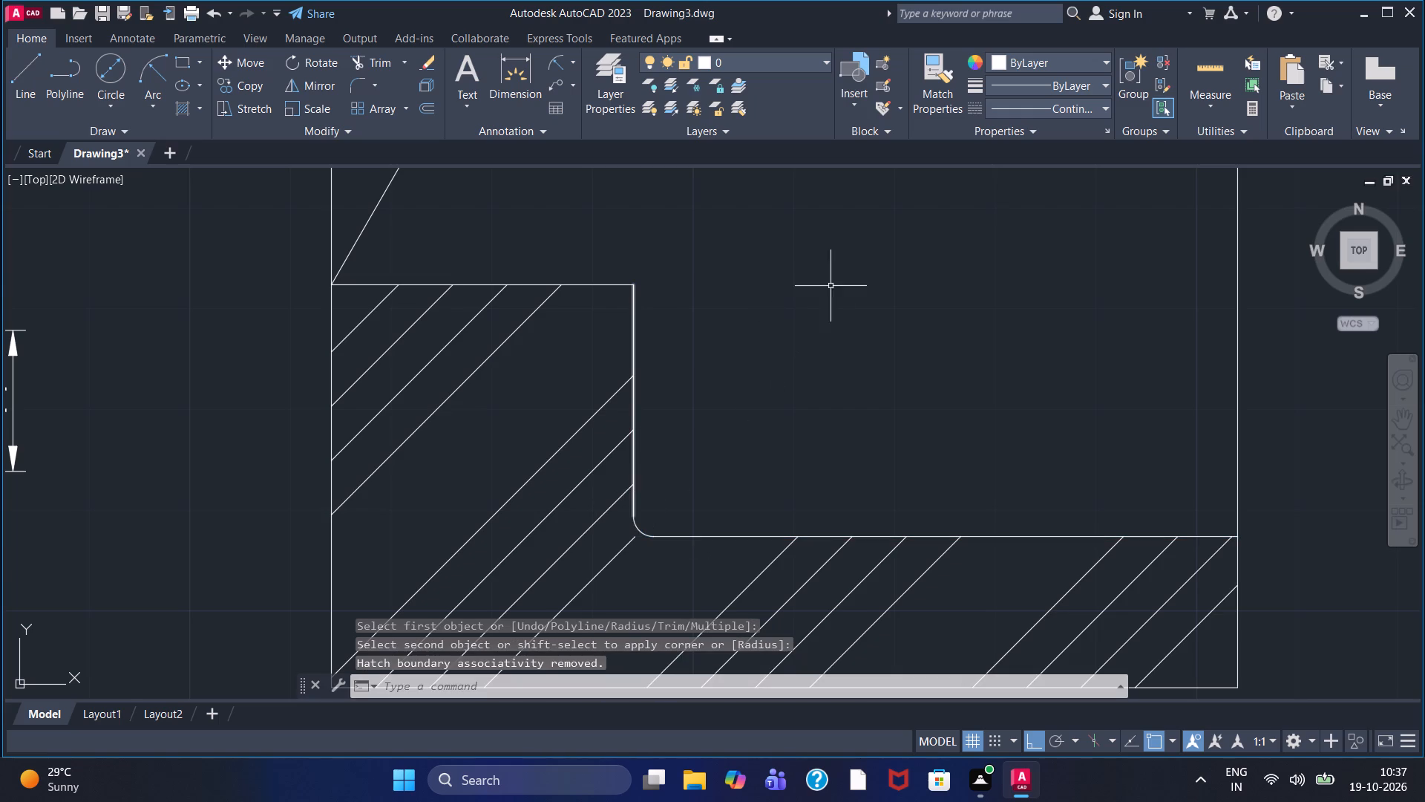
Add a linear dimension for the height from the L's inner horizontal edge to its upright's top, placed outside the profile's right edge.
{"action": "scroll", "coordinate": [874, 304], "scroll_direction": "down", "scroll_amount": 3}
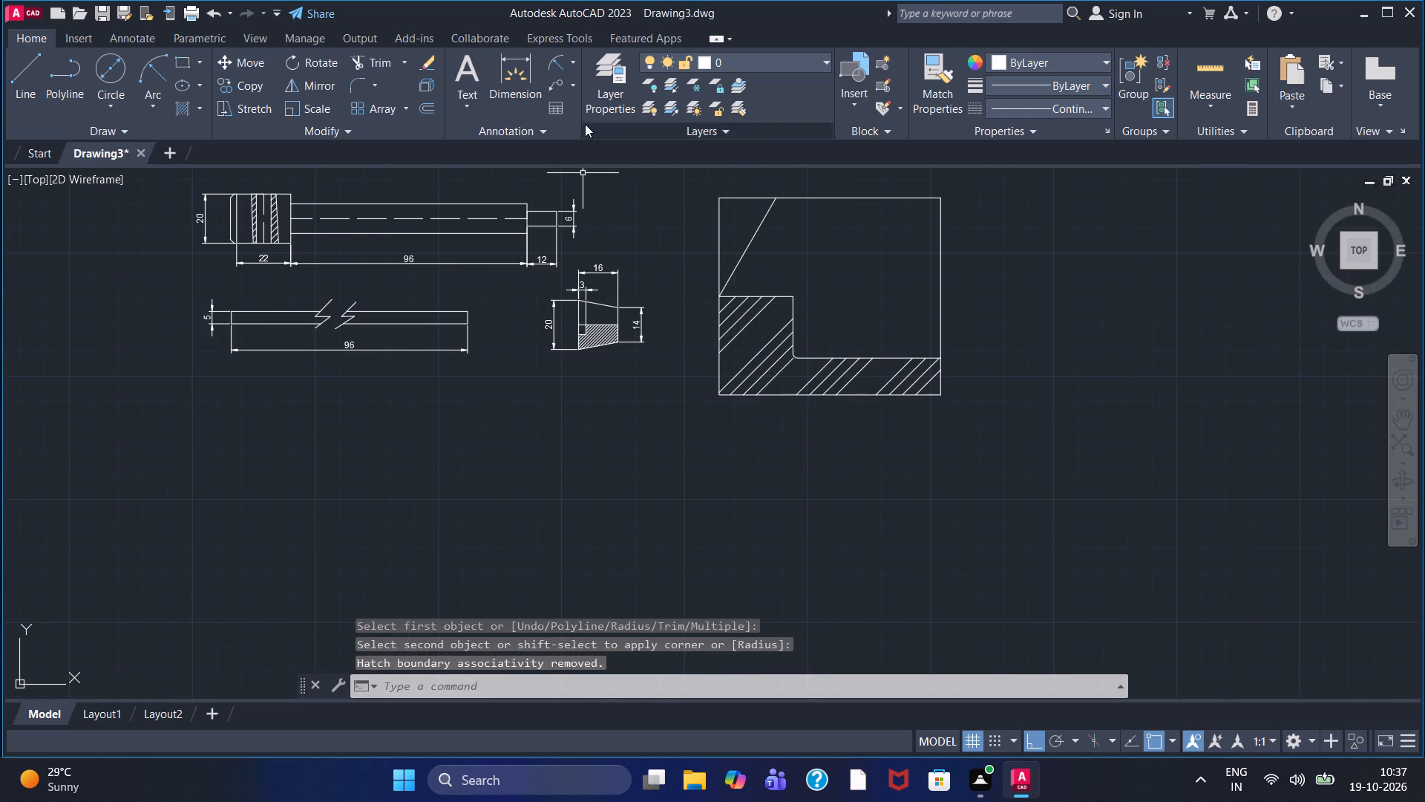
{"action": "left_click", "coordinate": [574, 69]}
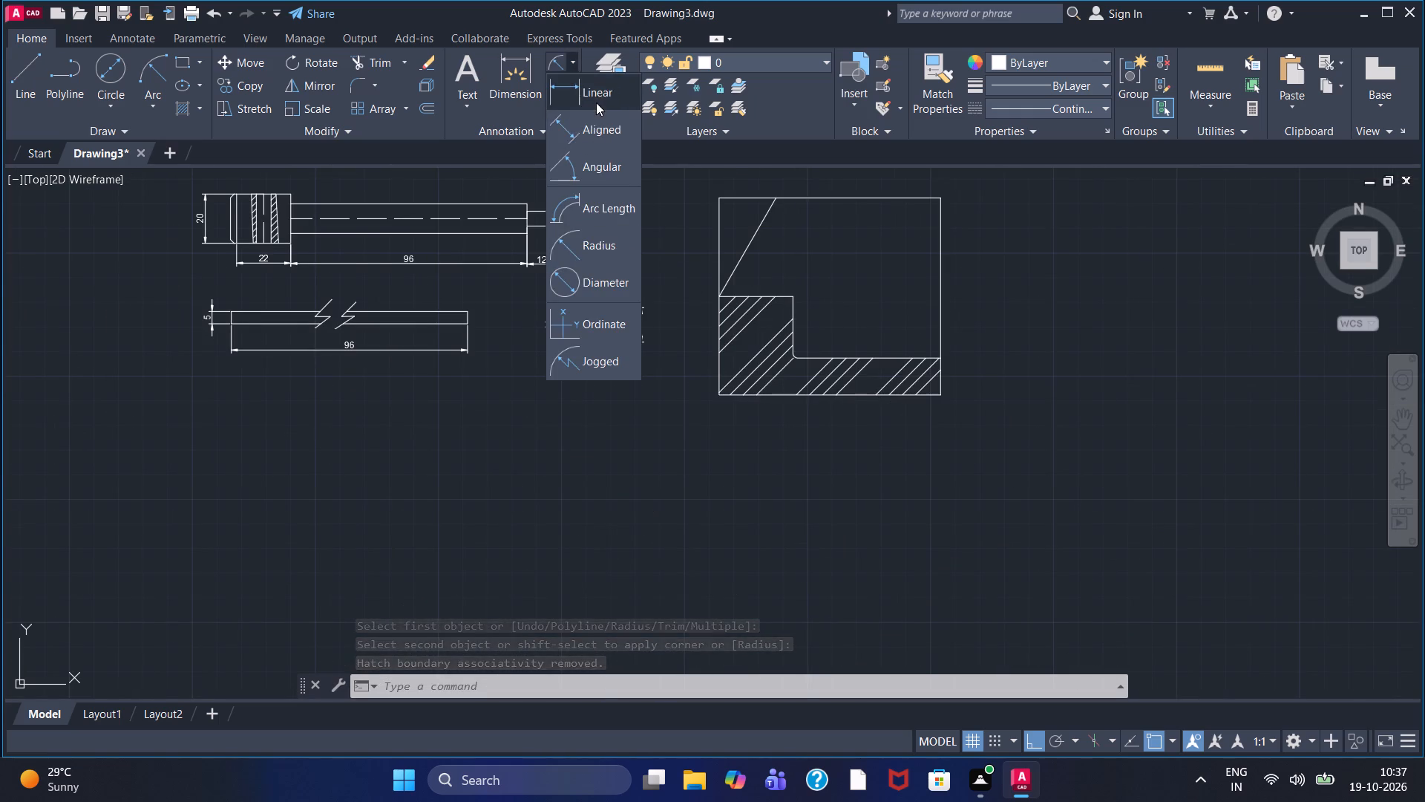
{"action": "left_click", "coordinate": [596, 102]}
{"action": "left_click", "coordinate": [794, 294]}
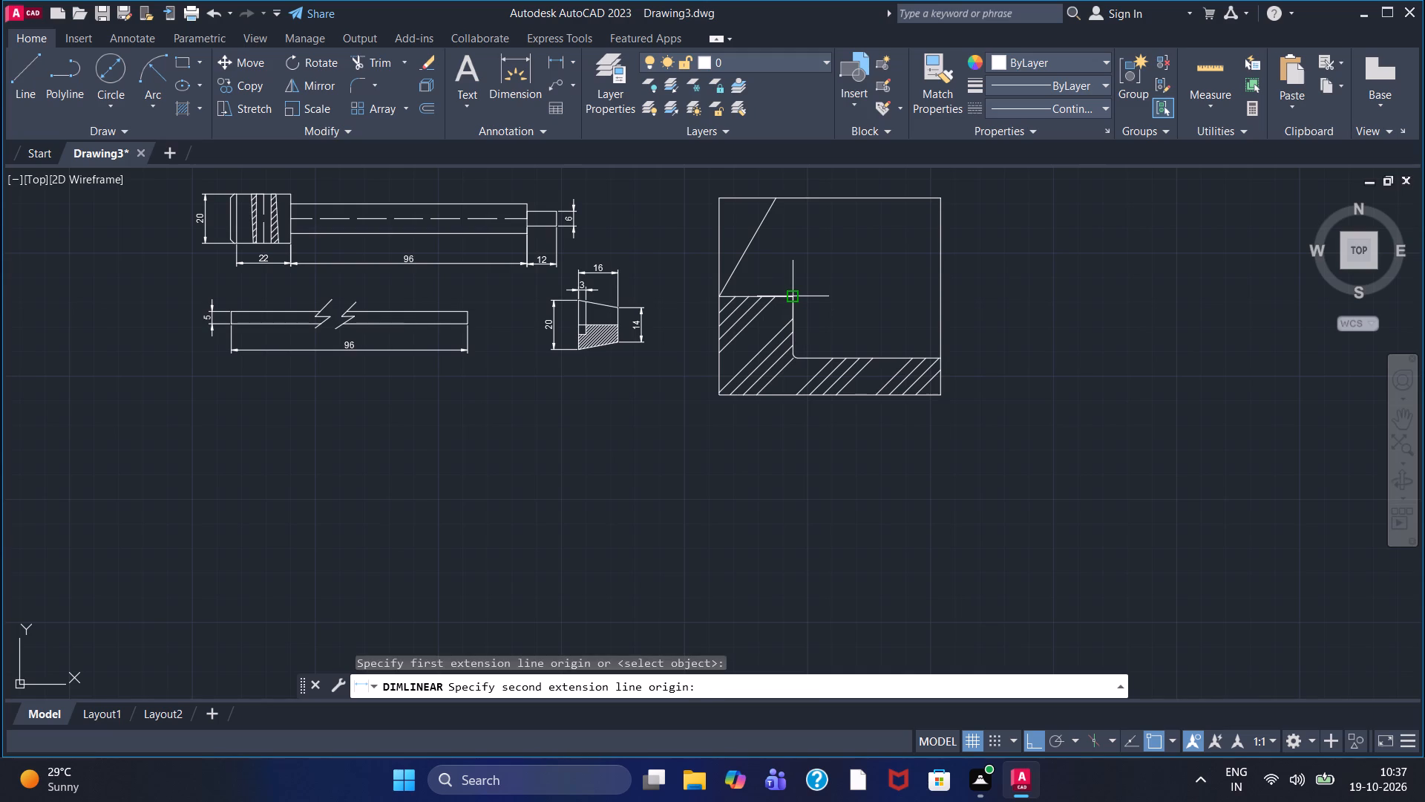
{"action": "left_click", "coordinate": [809, 354]}
{"action": "left_click", "coordinate": [1021, 349]}
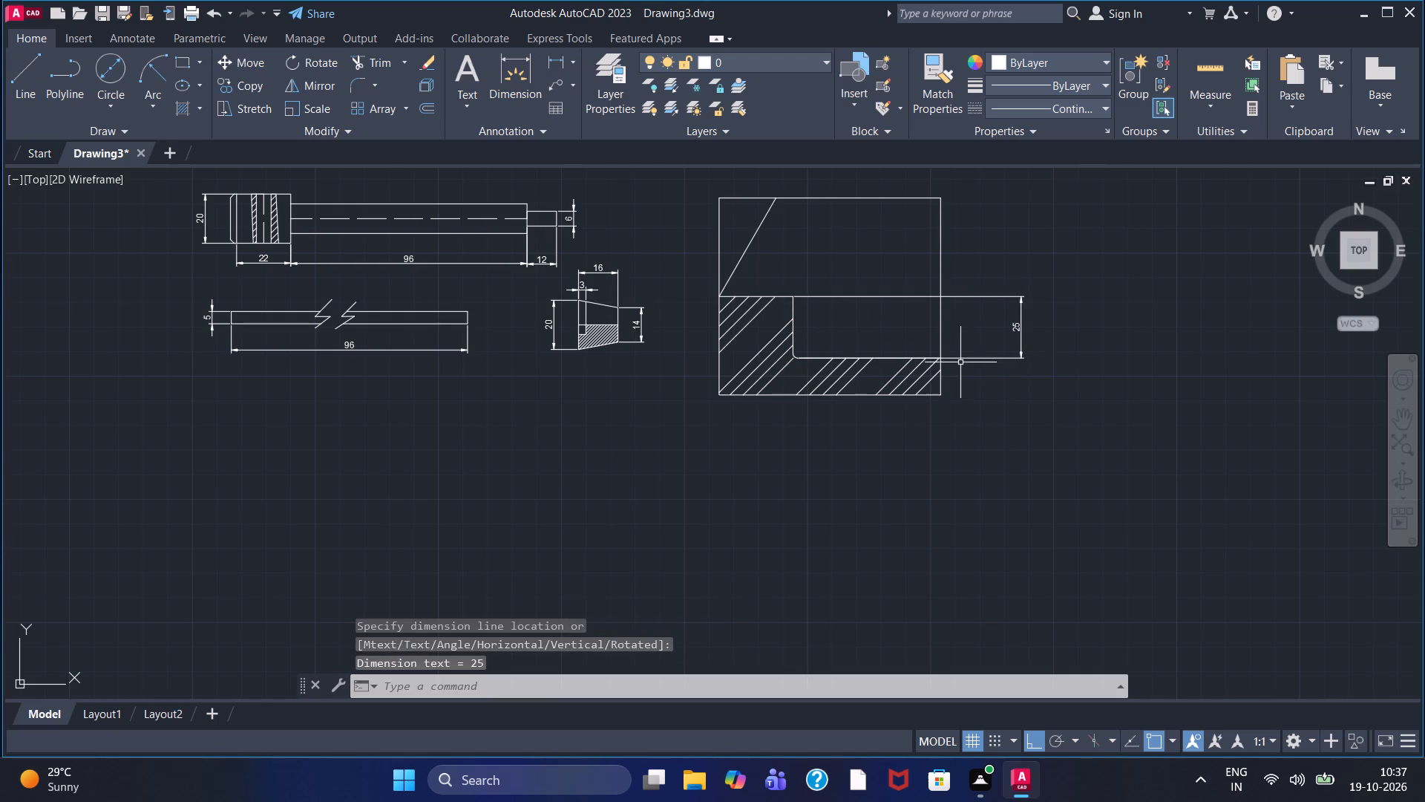
Add horizontal linear dimensions below the L-shaped profile for its overall width and for its inner horizontal edge beyond the fillet.
{"action": "left_click", "coordinate": [549, 64]}
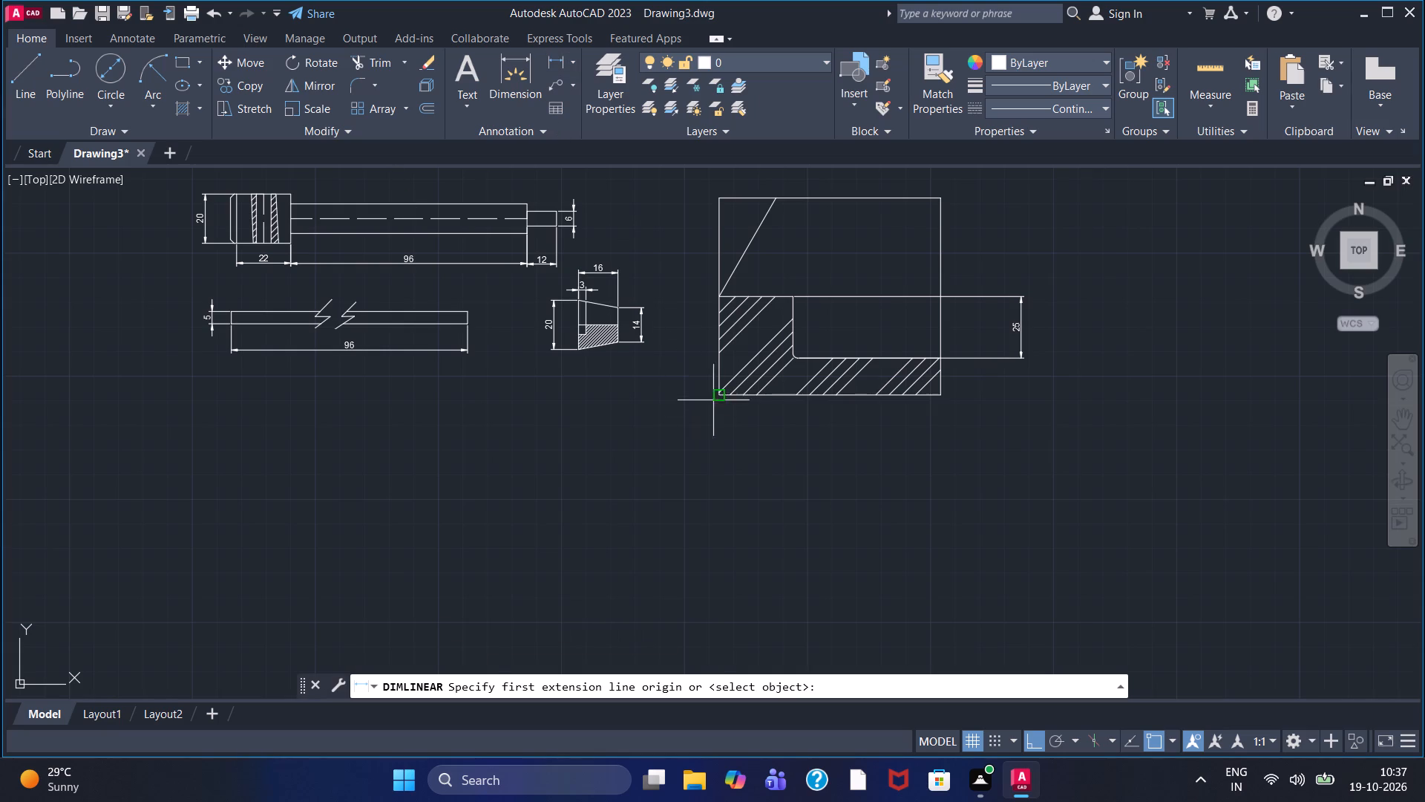
{"action": "left_click", "coordinate": [718, 395]}
{"action": "left_click", "coordinate": [935, 392]}
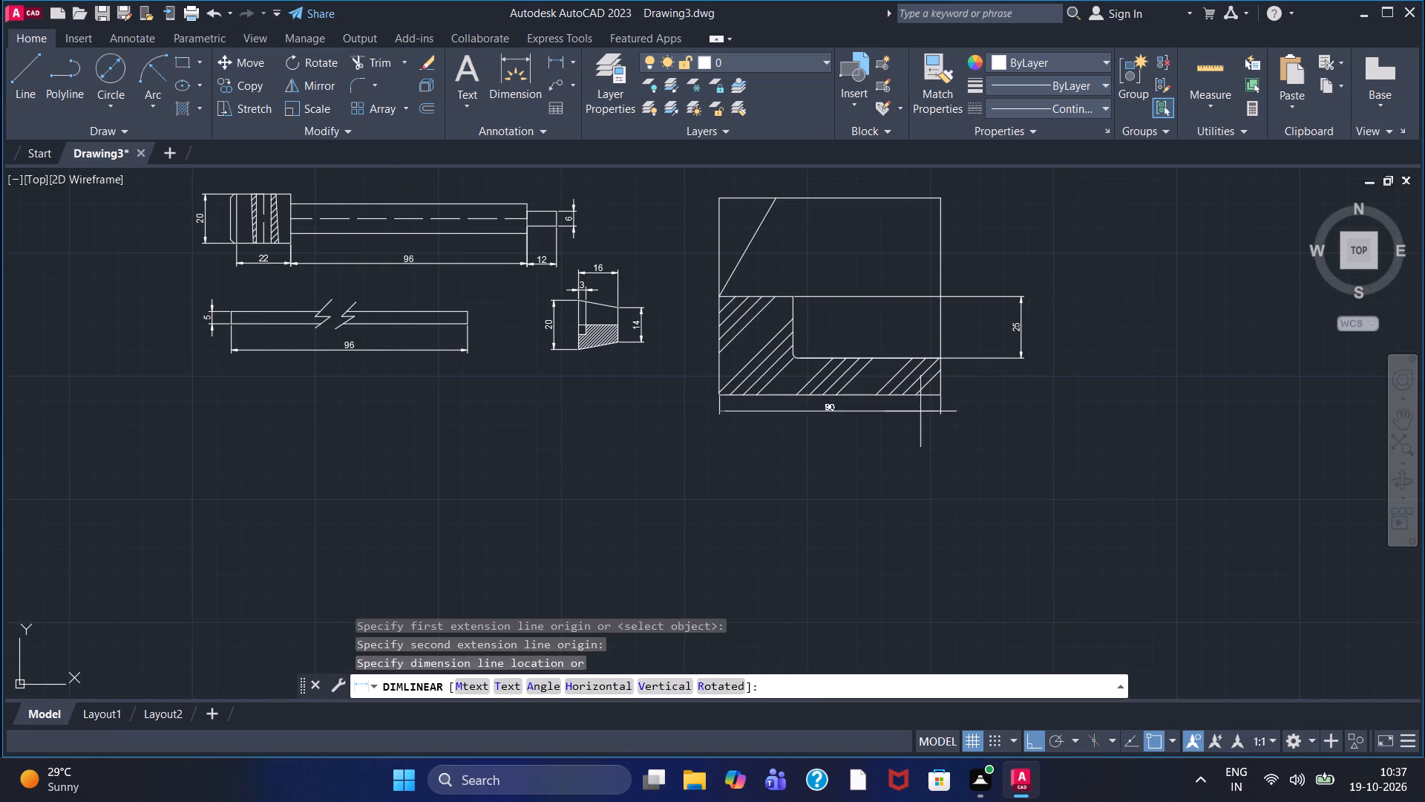
{"action": "left_click", "coordinate": [815, 481]}
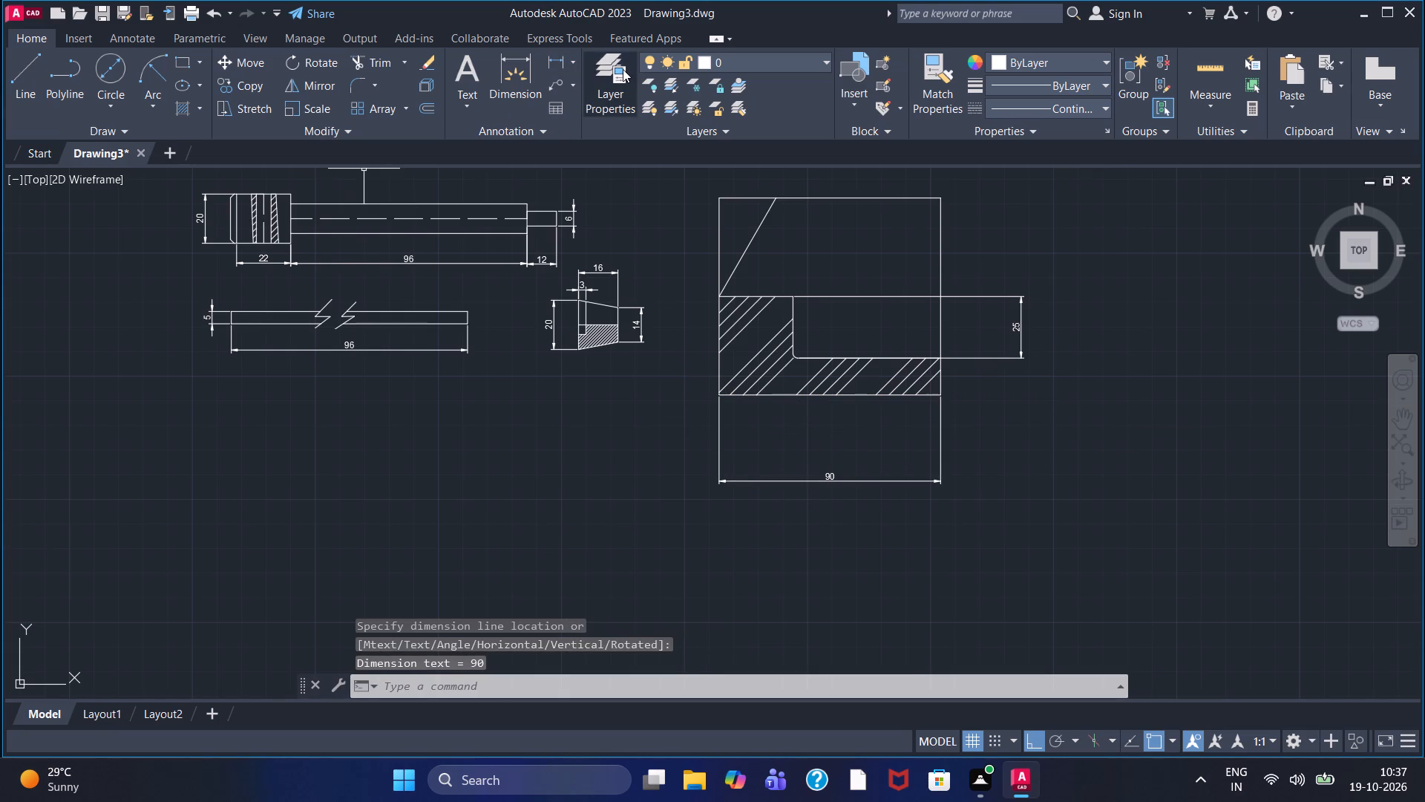
{"action": "left_click", "coordinate": [553, 58]}
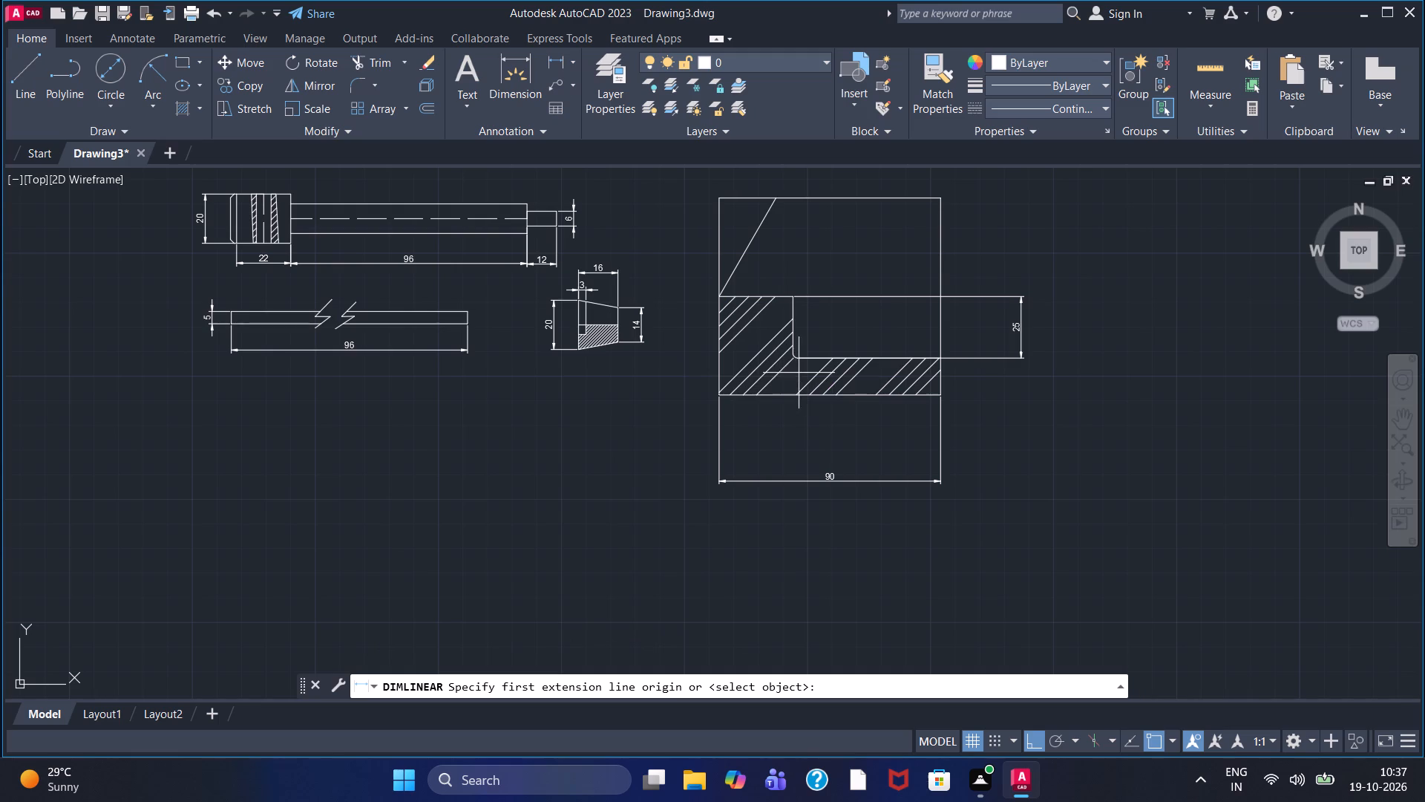
{"action": "left_click", "coordinate": [801, 359]}
{"action": "left_click", "coordinate": [939, 359]}
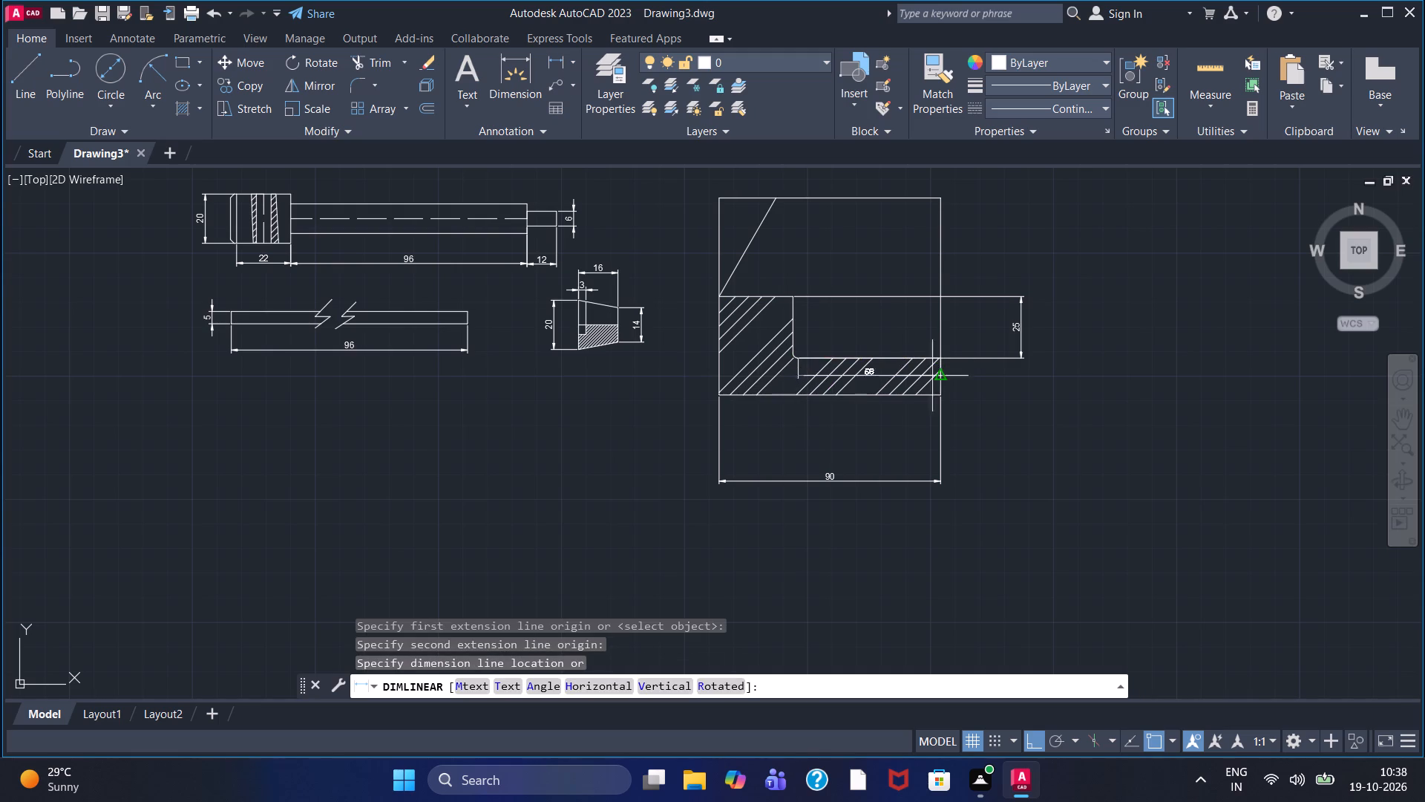
{"action": "left_click", "coordinate": [886, 441]}
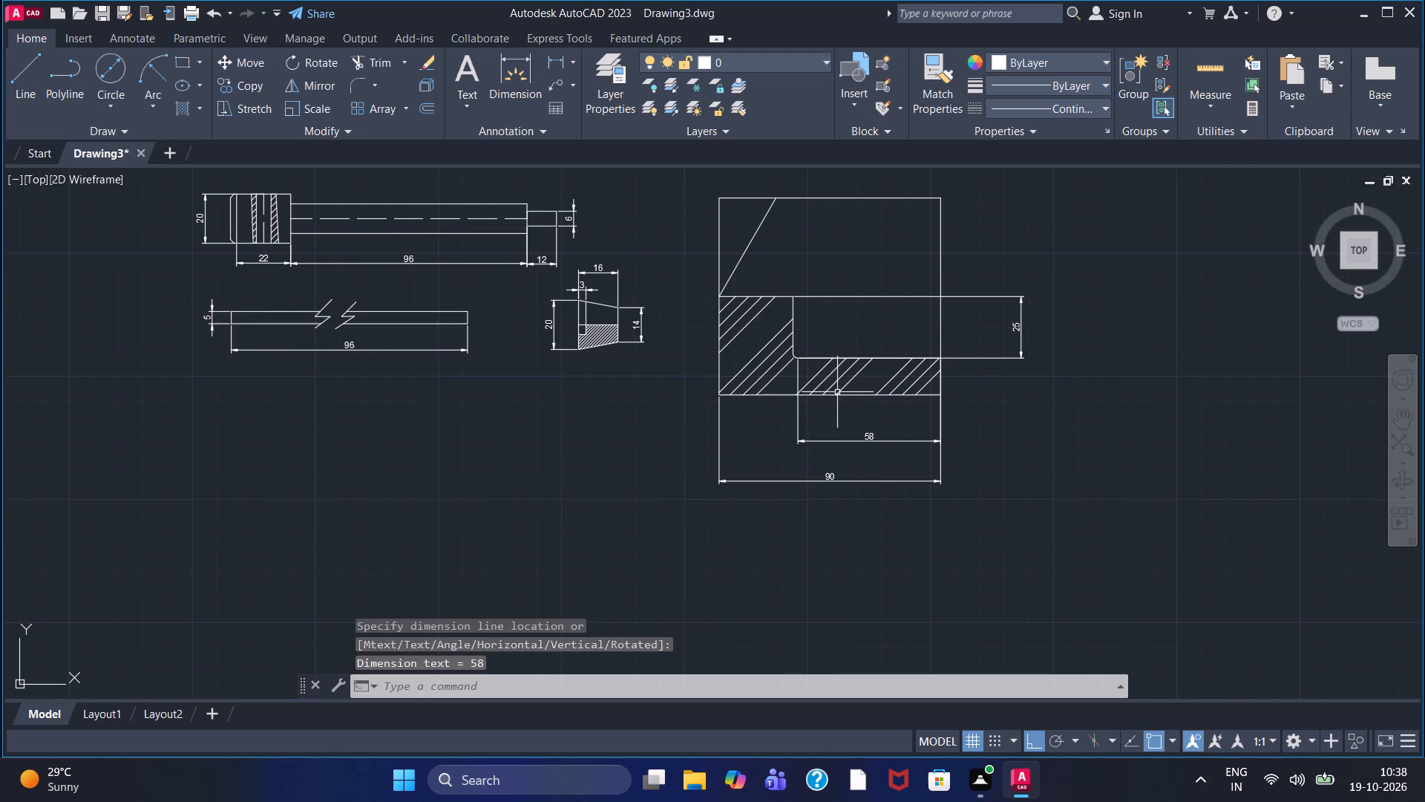
Add a vertical linear dimension for the overall height of the L-shaped profile, placed along its left edge.
{"action": "left_click", "coordinate": [548, 58]}
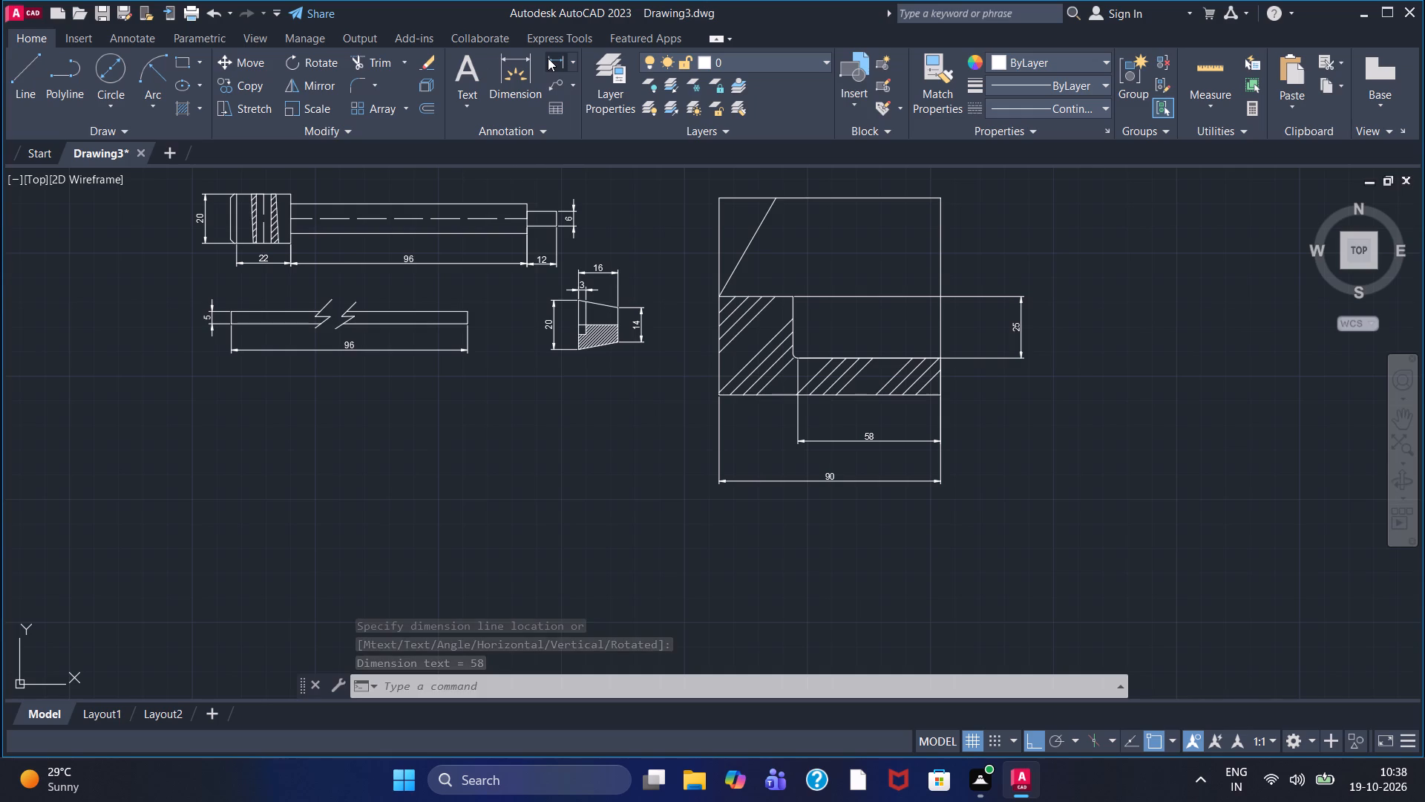
{"action": "left_click", "coordinate": [716, 206]}
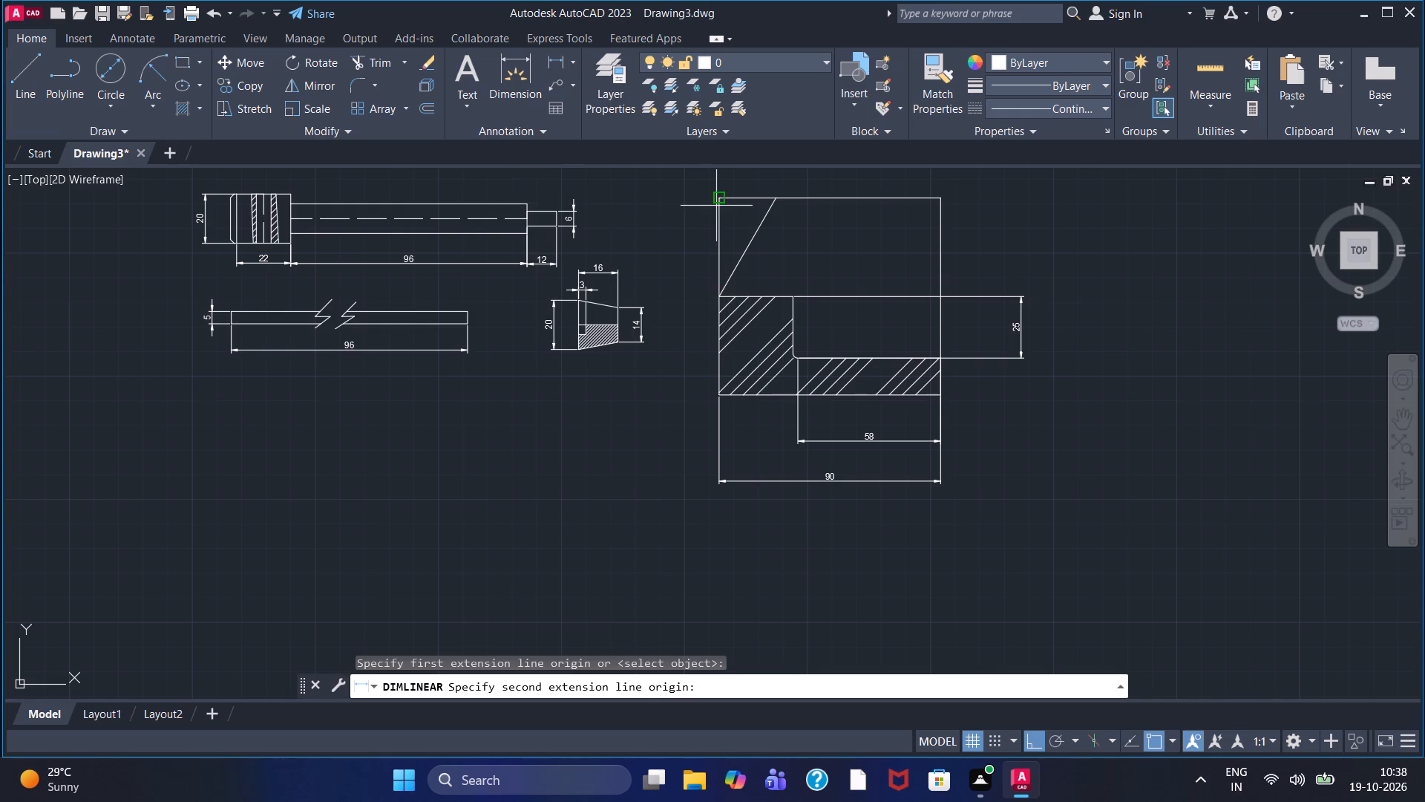
{"action": "left_click", "coordinate": [723, 395]}
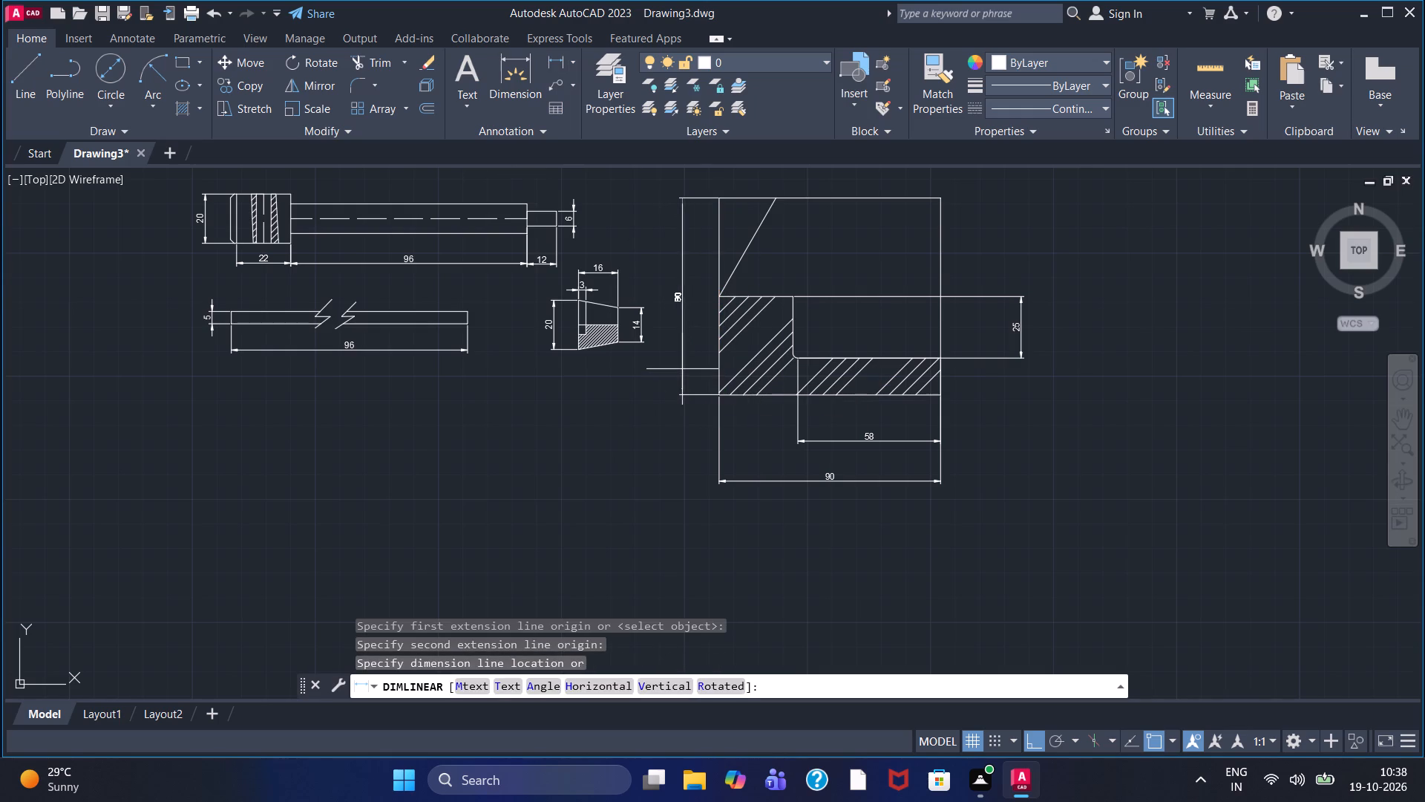
{"action": "left_click", "coordinate": [682, 369]}
{"action": "left_click", "coordinate": [554, 62]}
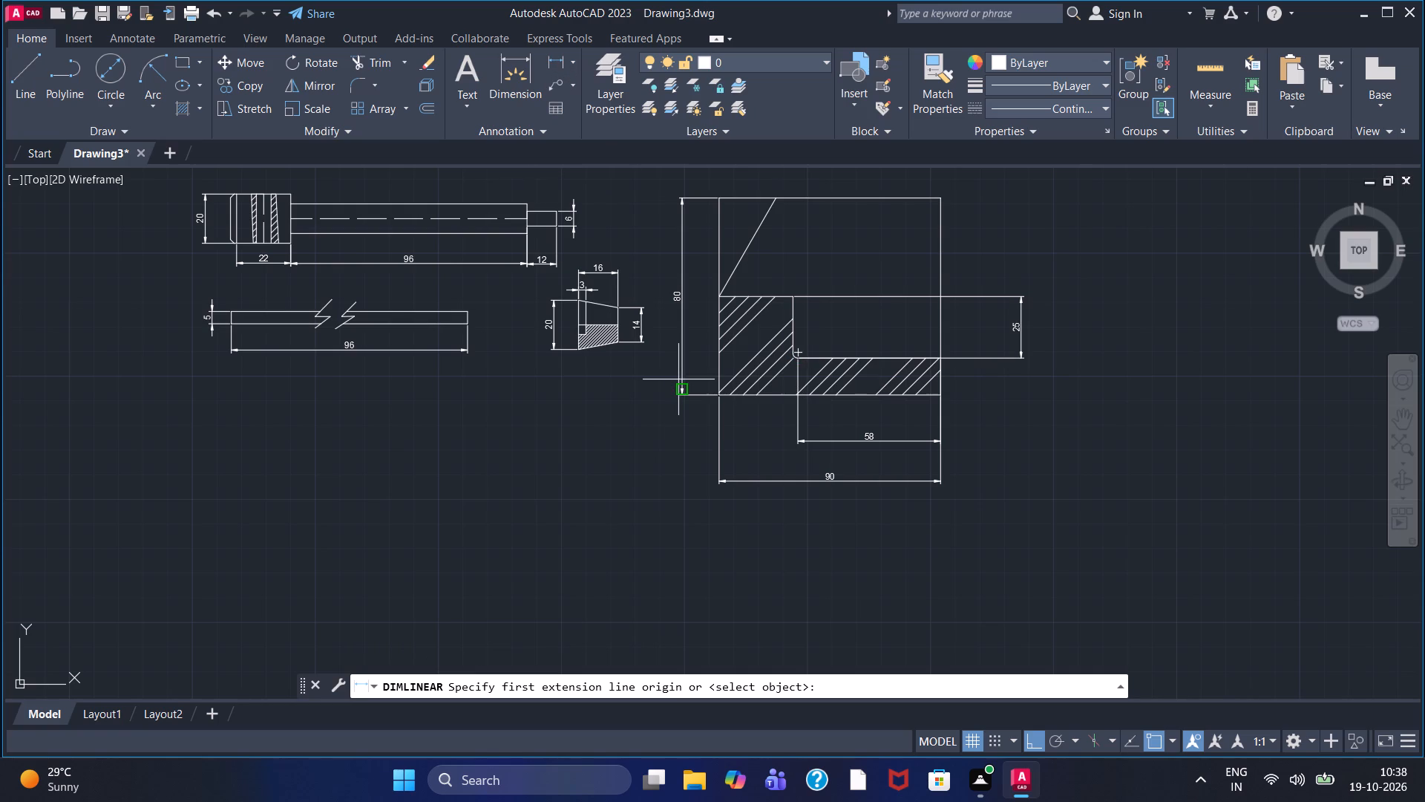
{"action": "key", "text": "Escape"}
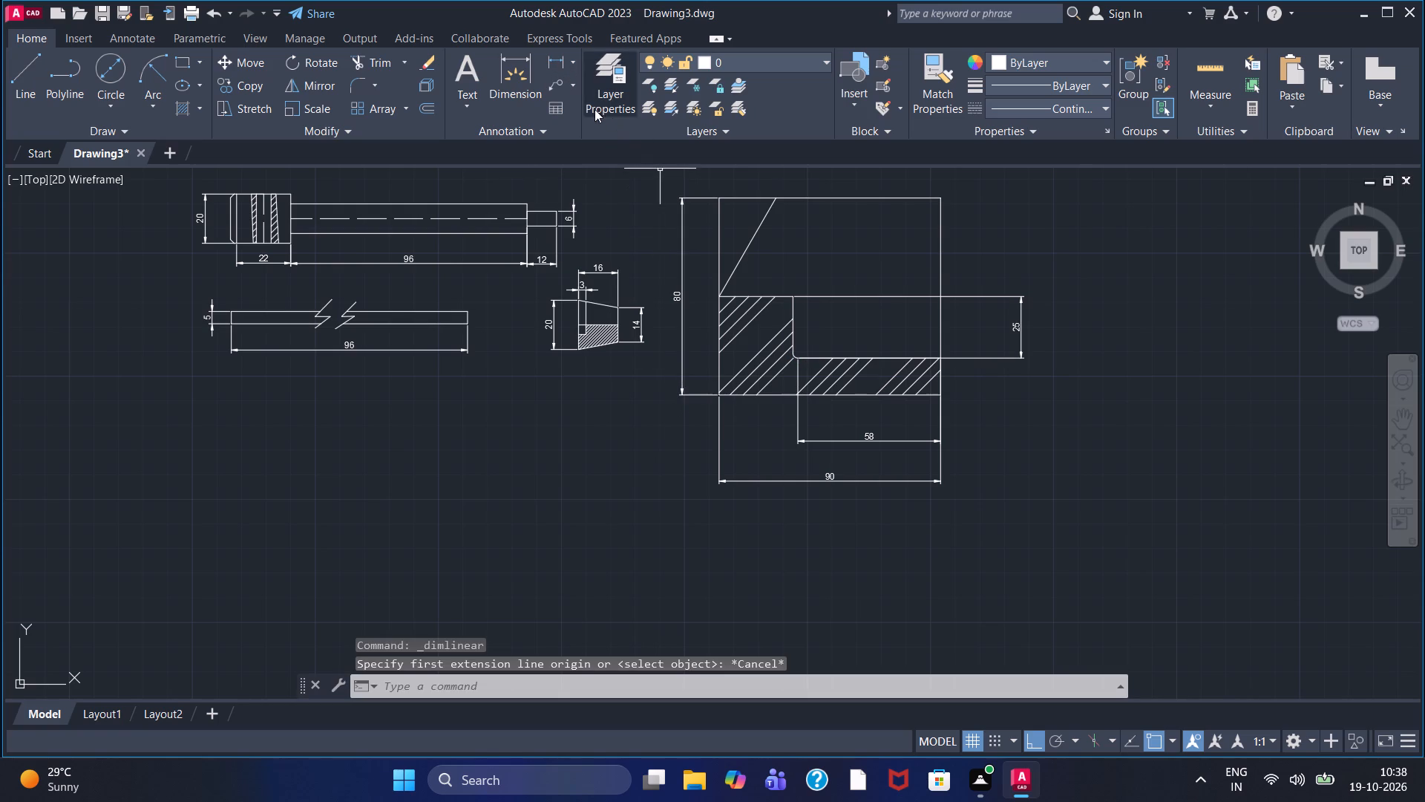
Fillet the lower left outer corner of the L-shaped profile with a radius of 3.
{"action": "left_click", "coordinate": [353, 84]}
{"action": "left_click", "coordinate": [703, 685]}
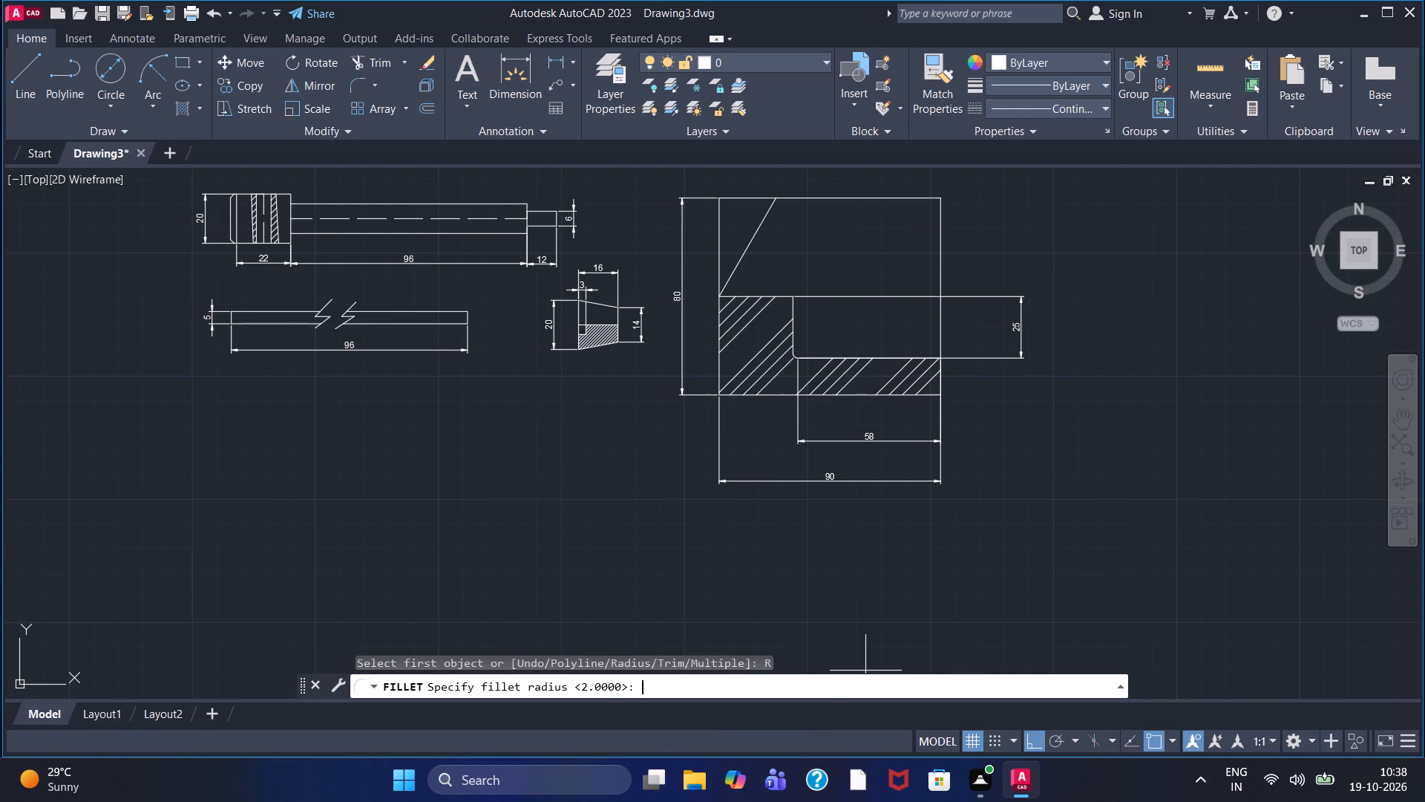
{"action": "key", "text": "3"}
{"action": "key", "text": "Return"}
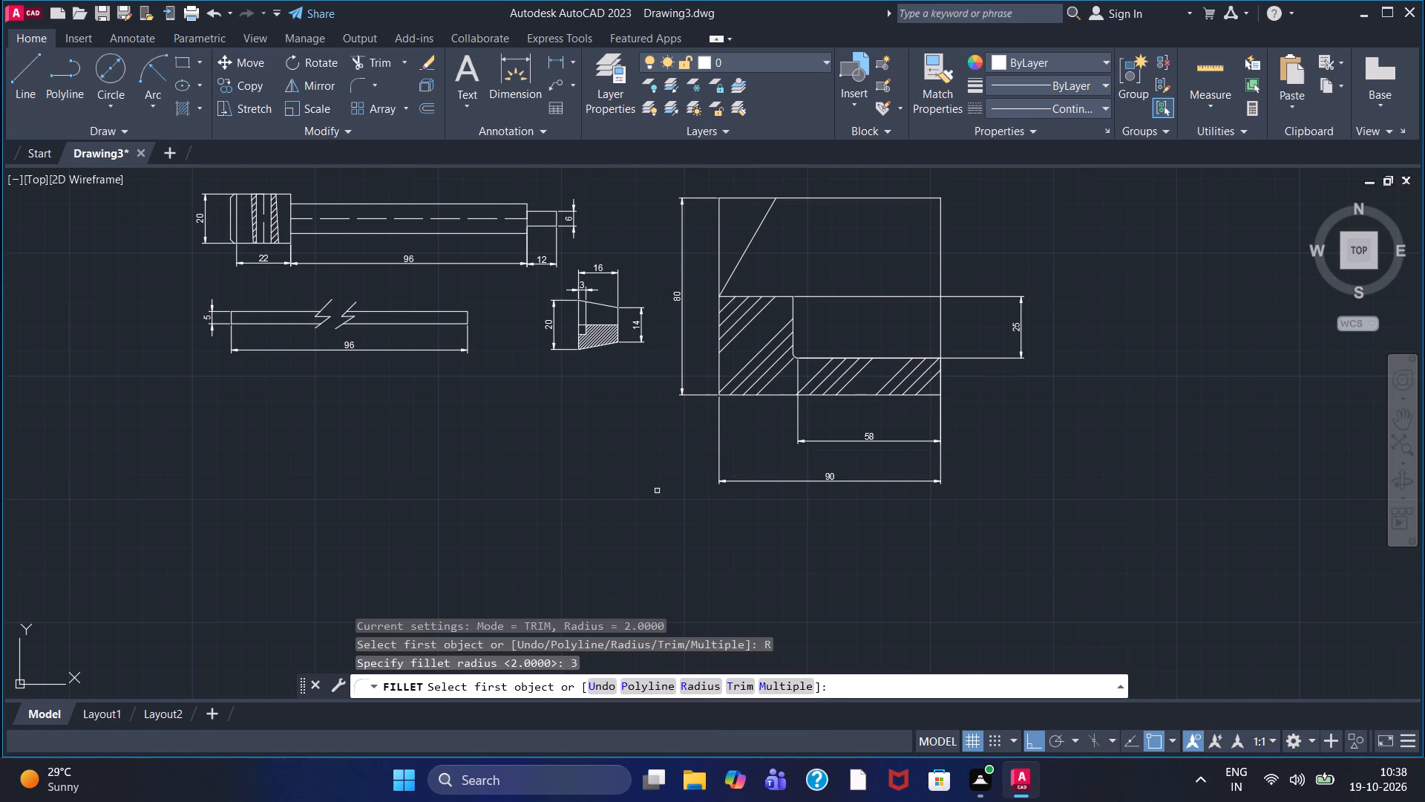
{"action": "left_click", "coordinate": [728, 394]}
{"action": "left_click", "coordinate": [721, 376]}
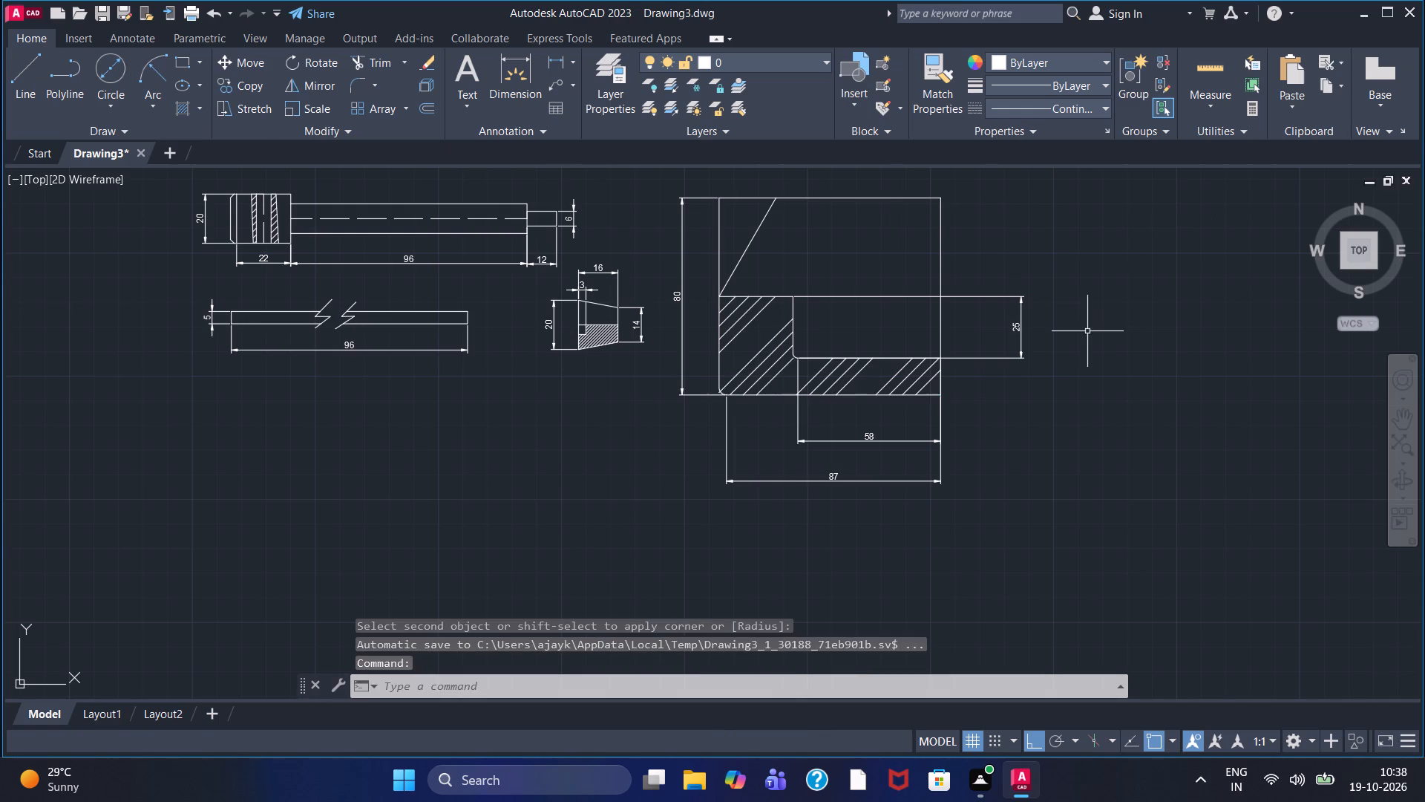
Examine the complete set of drawn views and their dimensions.
{"action": "scroll", "coordinate": [897, 294], "scroll_direction": "down", "scroll_amount": 1}
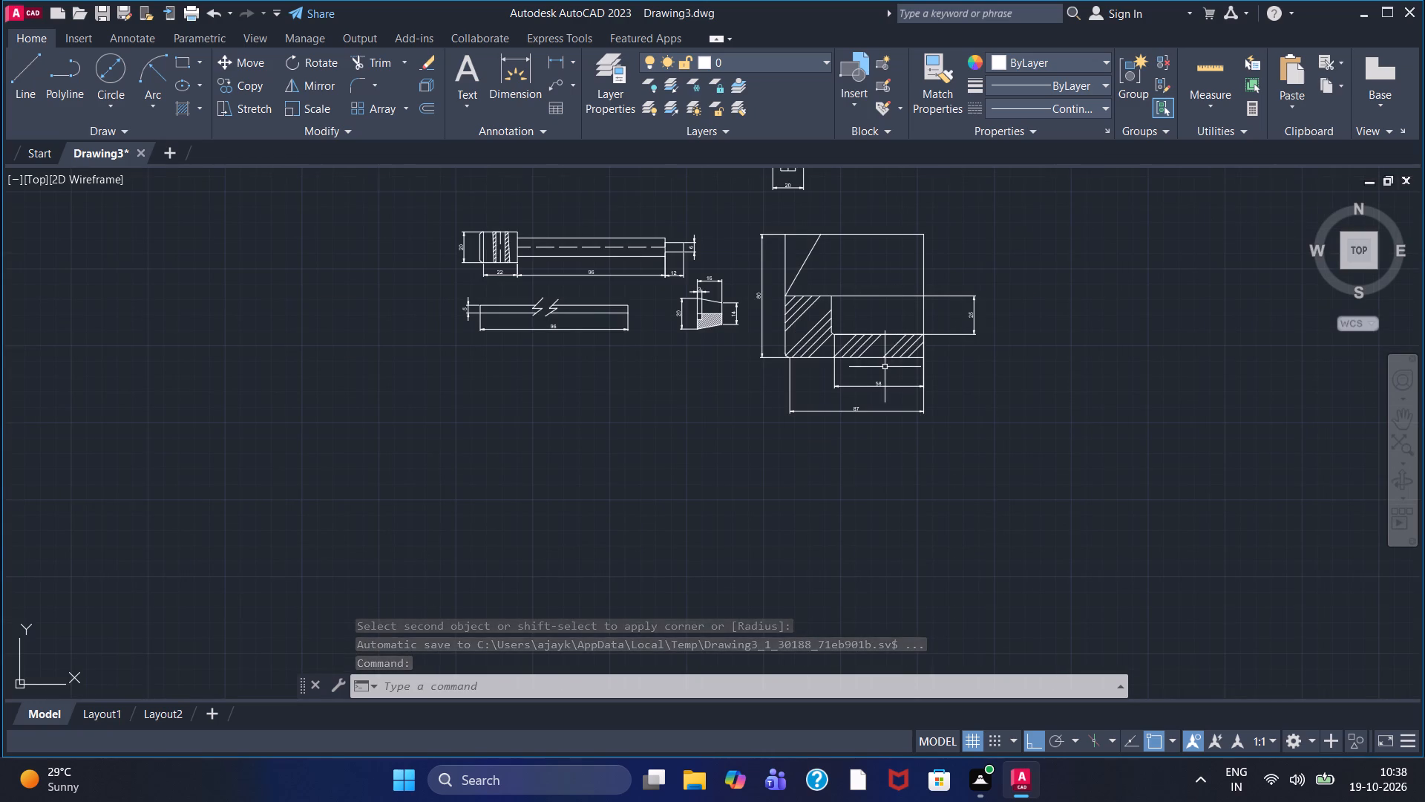
{"action": "scroll", "coordinate": [856, 361], "scroll_direction": "down", "scroll_amount": 1}
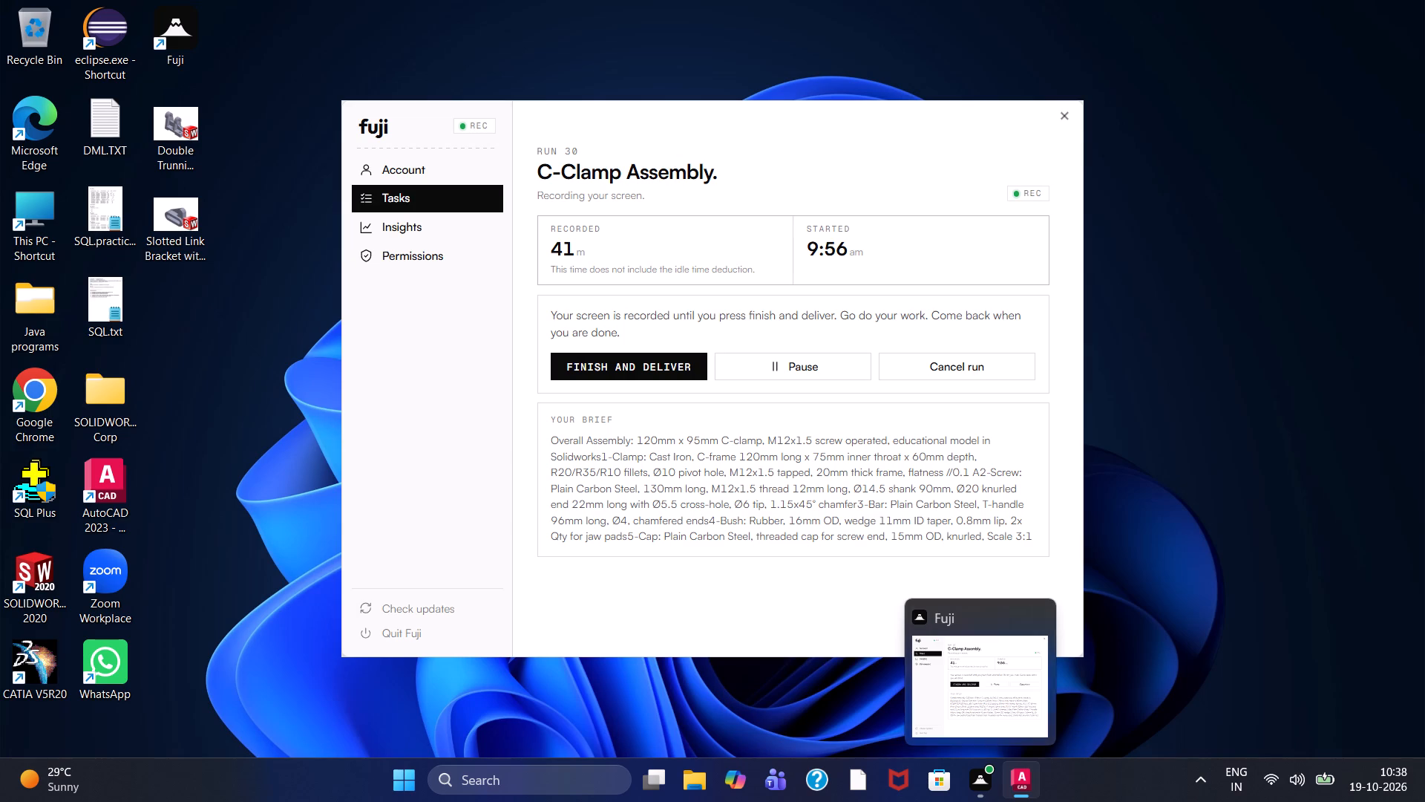
{"action": "scroll", "coordinate": [911, 225], "scroll_direction": "up", "scroll_amount": 2}
{"action": "scroll", "coordinate": [905, 232], "scroll_direction": "down", "scroll_amount": 1}
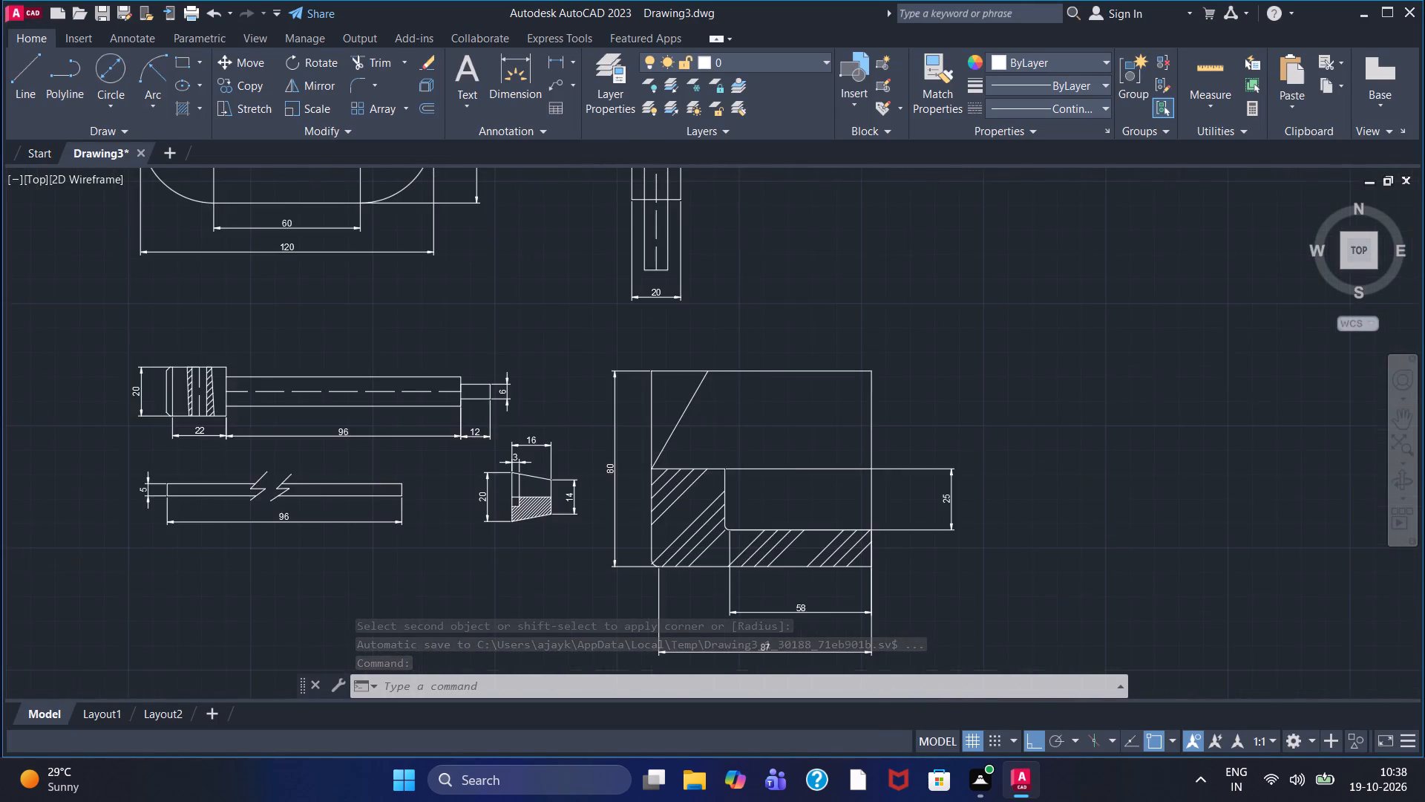
{"action": "middle_click_drag", "start_coordinate": [902, 238], "coordinate": [854, 340]}
{"action": "scroll", "coordinate": [854, 340], "scroll_direction": "down", "scroll_amount": 1}
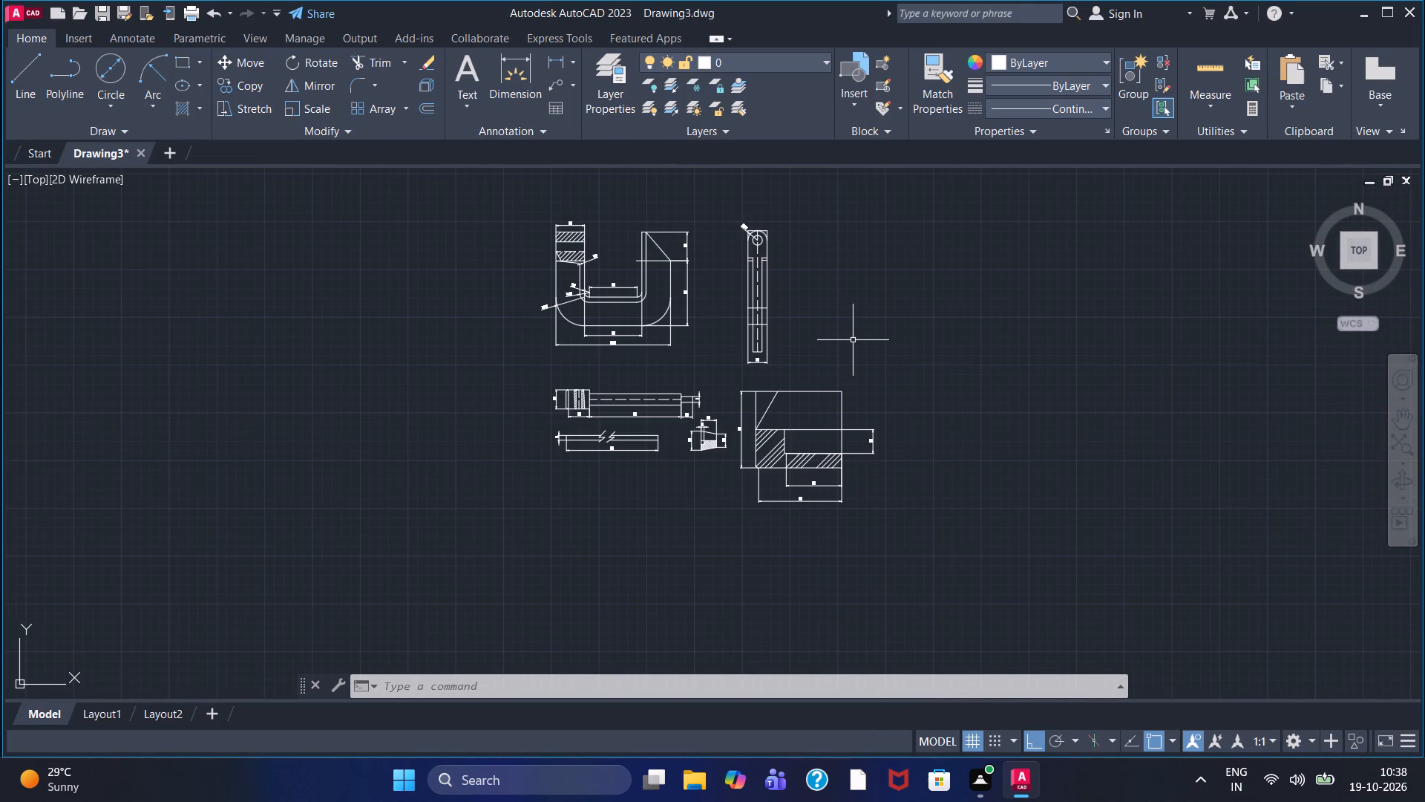
{"action": "scroll", "coordinate": [853, 340], "scroll_direction": "down", "scroll_amount": 1}
{"action": "middle_click_drag", "start_coordinate": [853, 340], "coordinate": [759, 352]}
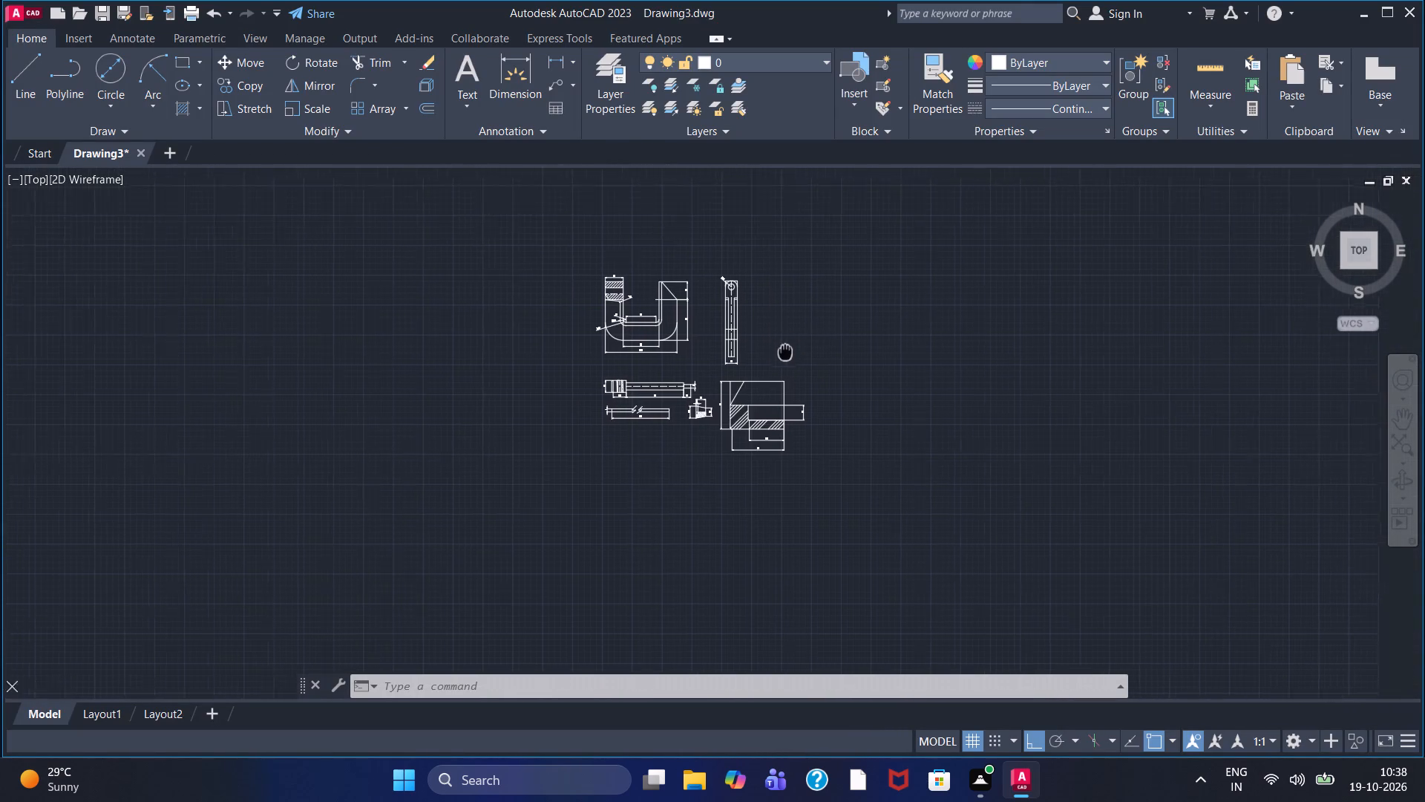
{"action": "middle_click_drag", "start_coordinate": [759, 352], "coordinate": [635, 361]}
{"action": "scroll", "coordinate": [635, 361], "scroll_direction": "up", "scroll_amount": 1}
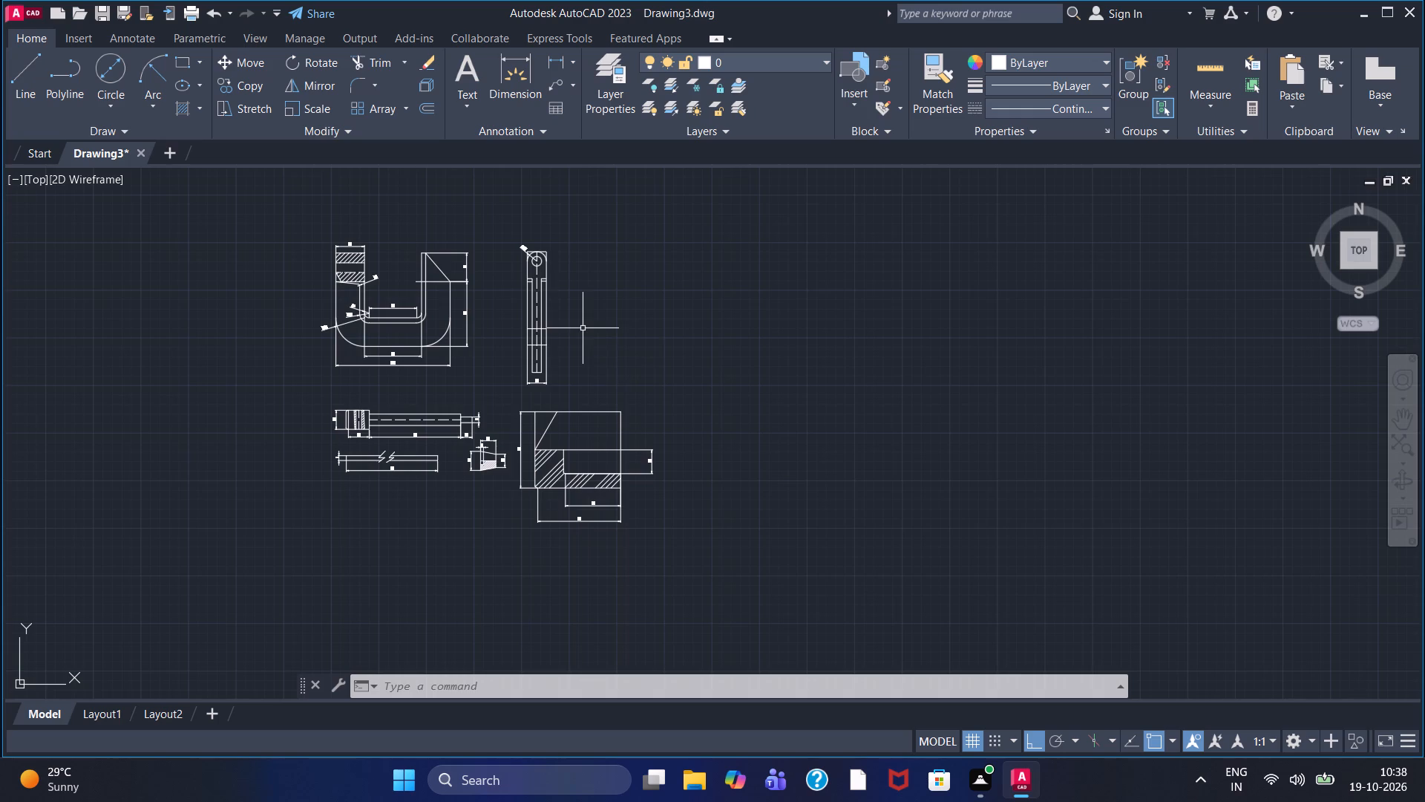
{"action": "scroll", "coordinate": [583, 328], "scroll_direction": "up", "scroll_amount": 1}
{"action": "scroll", "coordinate": [583, 328], "scroll_direction": "down", "scroll_amount": 1}
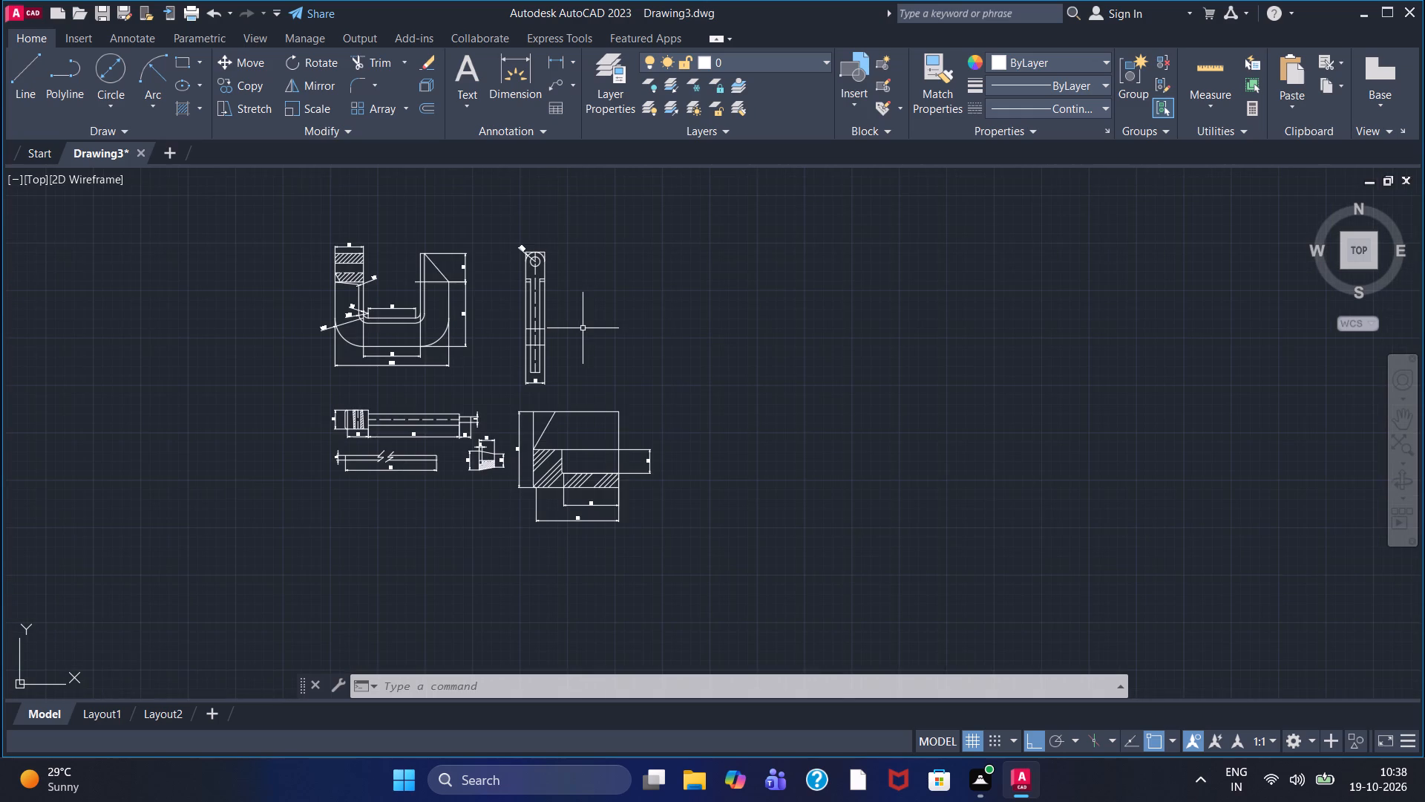
Add the multiline text label "1-CLAMP" below the U-shaped frame's overall width dimension.
{"action": "scroll", "coordinate": [583, 328], "scroll_direction": "up", "scroll_amount": 1}
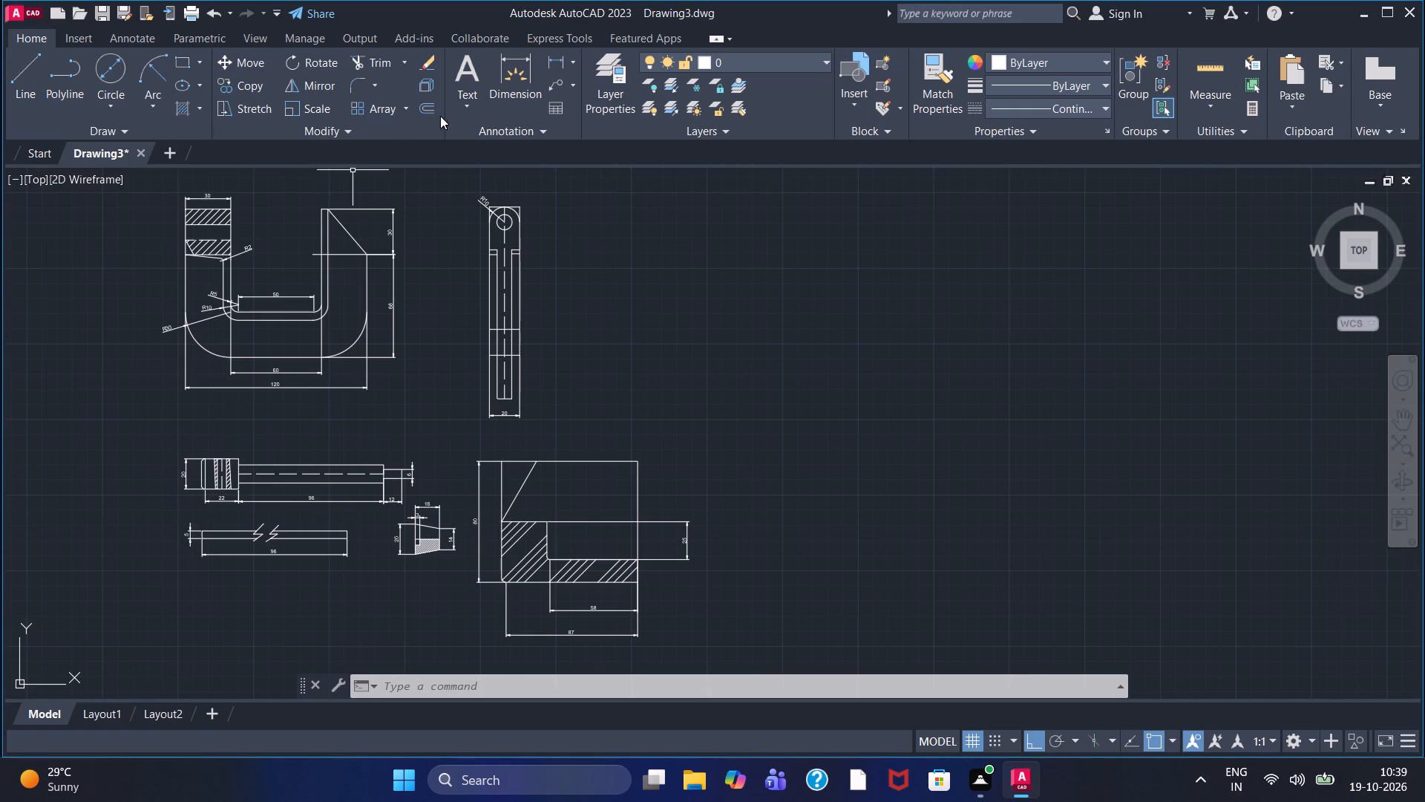
{"action": "left_click", "coordinate": [458, 74]}
{"action": "left_click", "coordinate": [229, 411]}
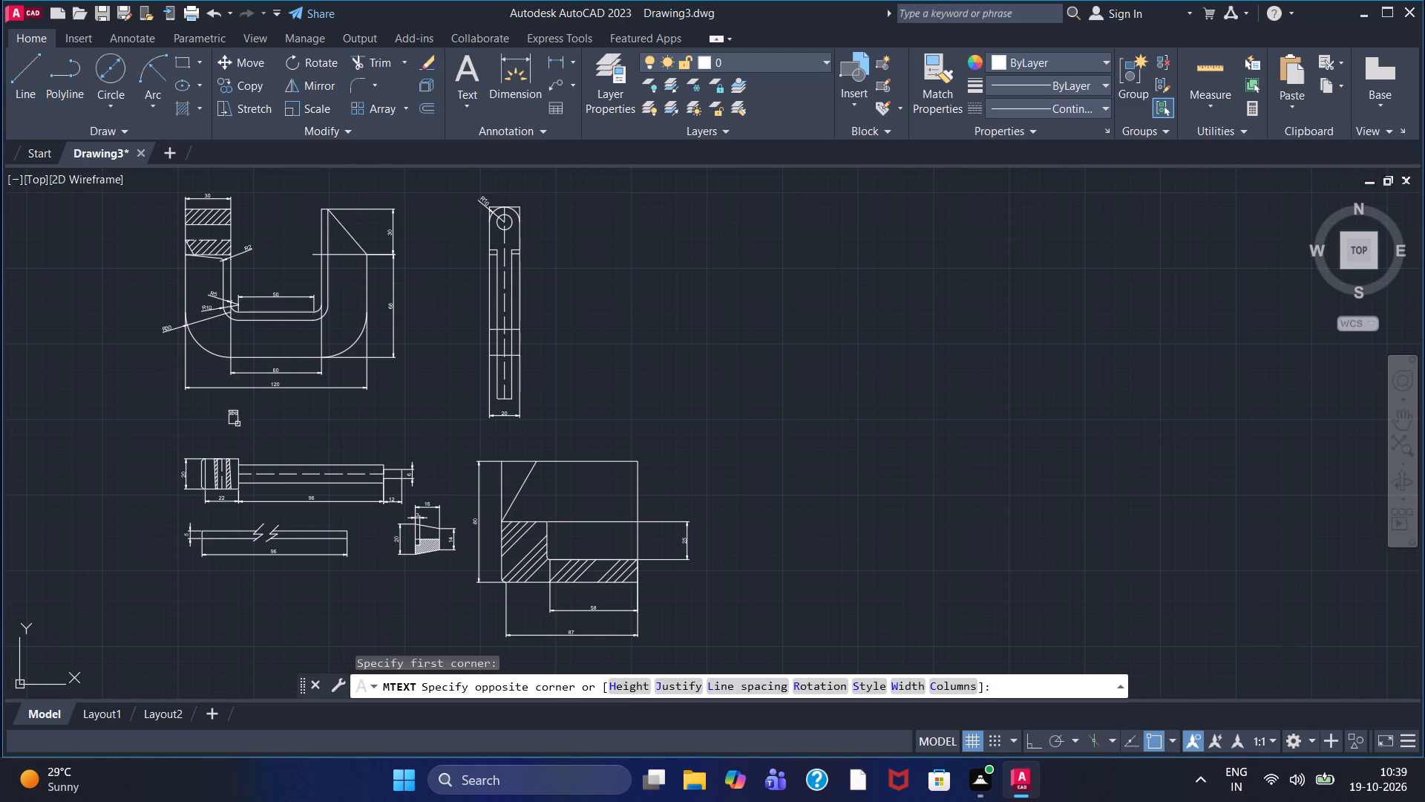
{"action": "left_click", "coordinate": [383, 434]}
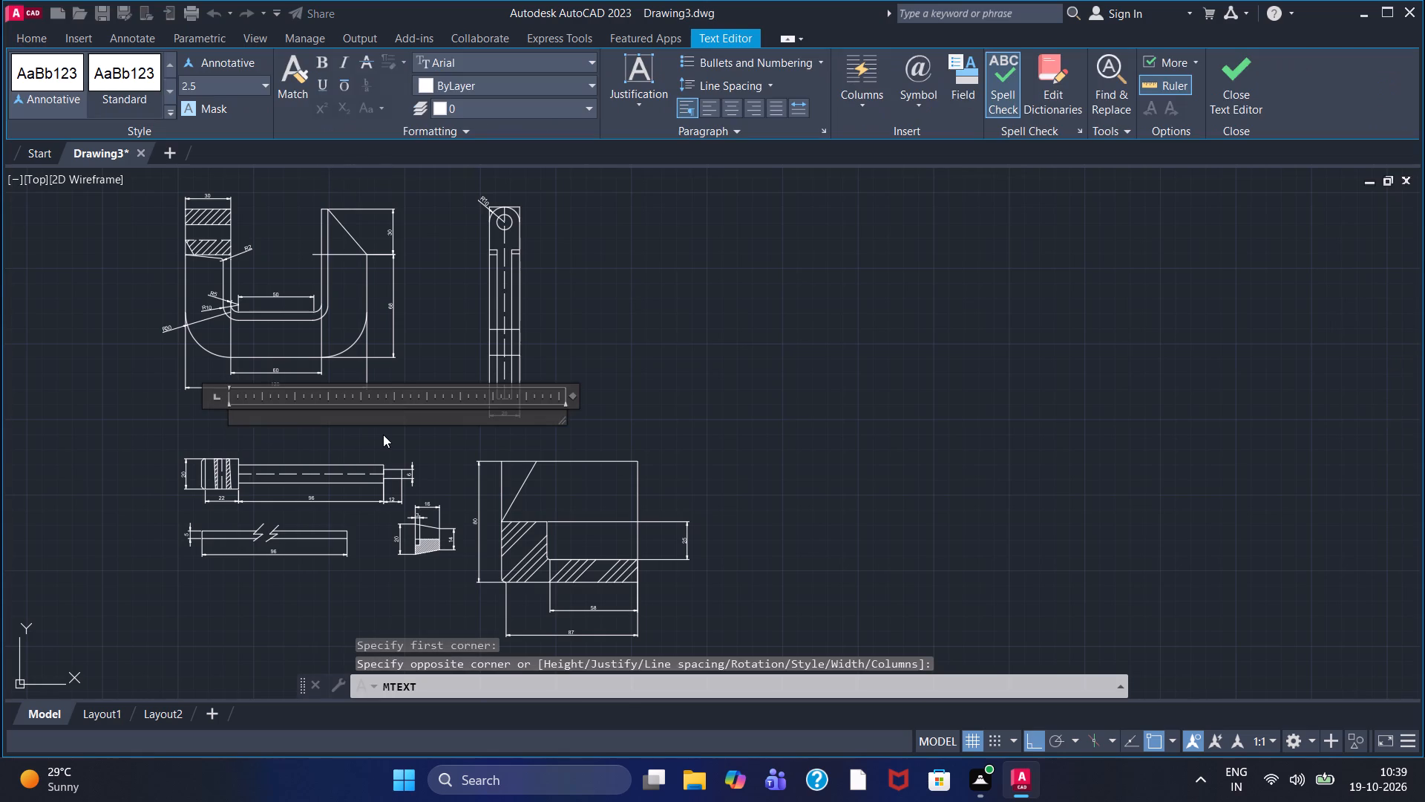
{"action": "key", "text": "1"}
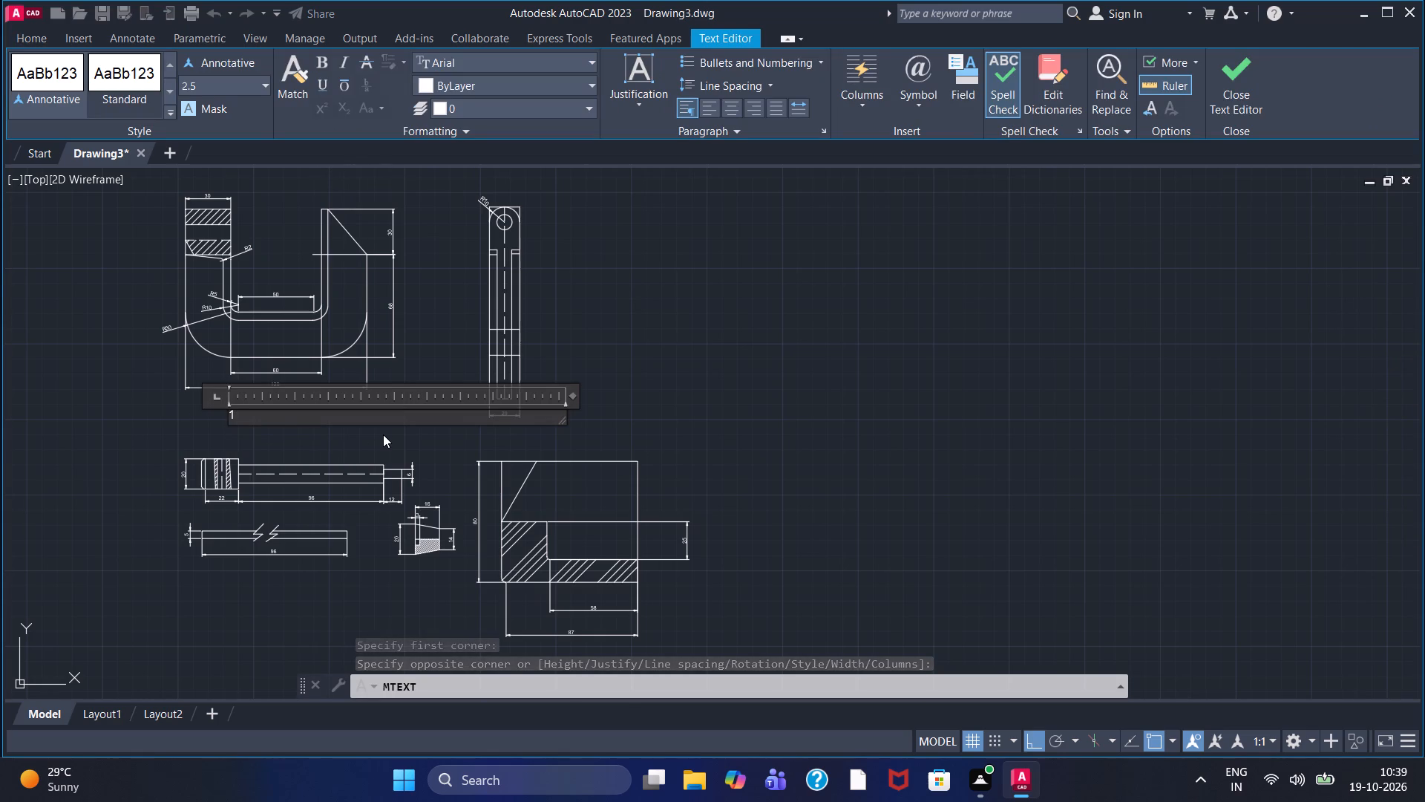
{"action": "key", "text": "minus"}
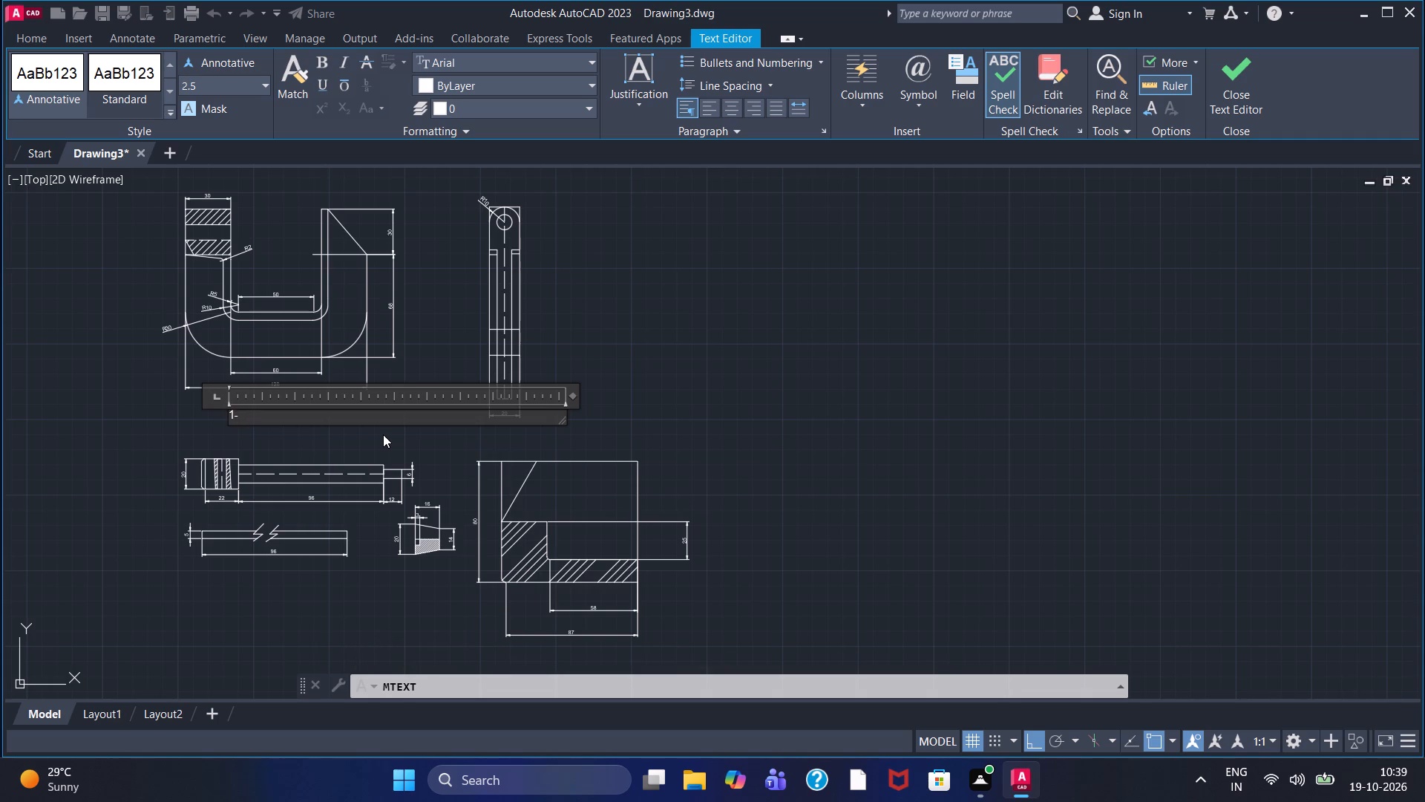
{"action": "key", "text": "shift+c"}
{"action": "type", "text": "LAMP"}
{"action": "left_click", "coordinate": [583, 347]}
Add a multiline text note reading "SCALE 1:1:2" directly beneath the 1-CLAMP label.
{"action": "scroll", "coordinate": [261, 415], "scroll_direction": "up", "scroll_amount": 1}
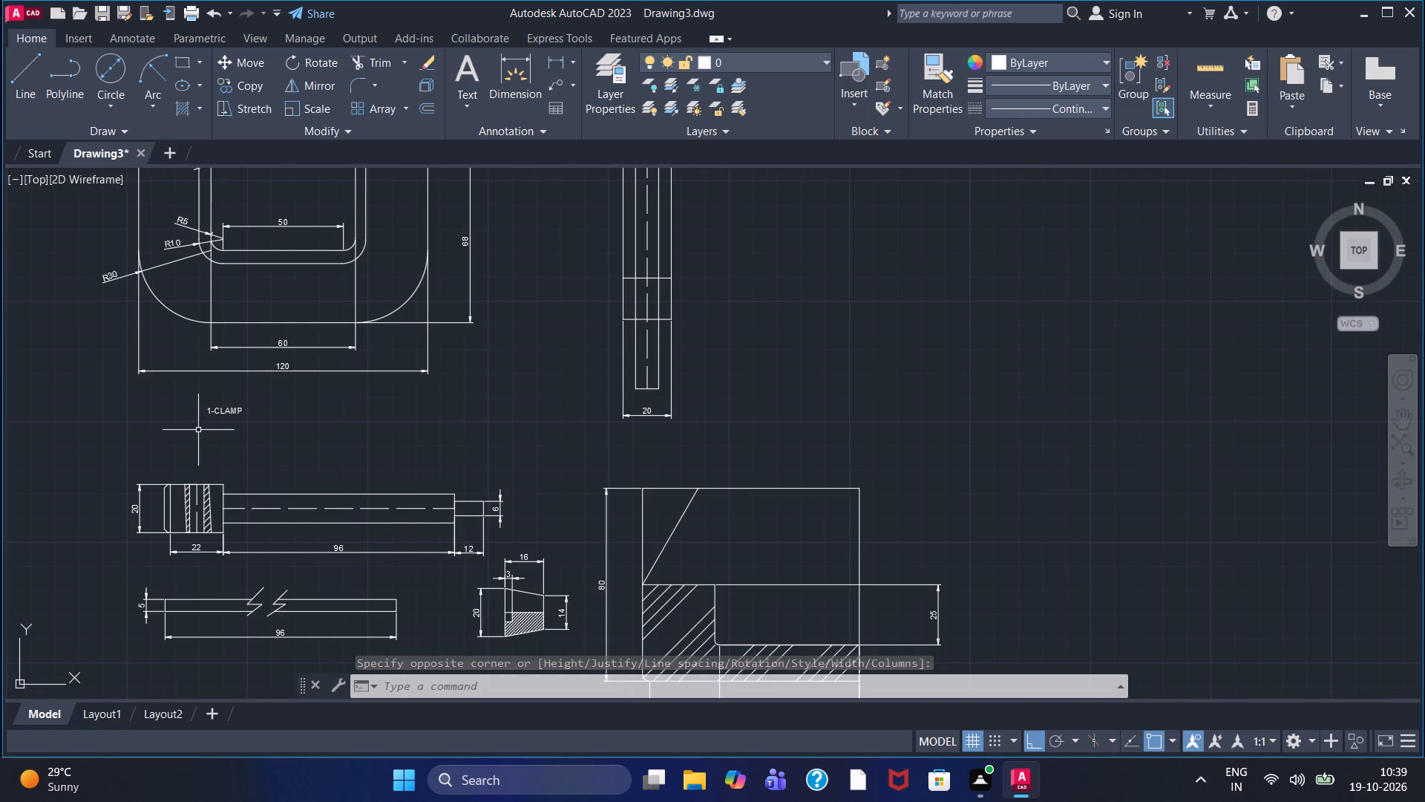
{"action": "left_click", "coordinate": [464, 80]}
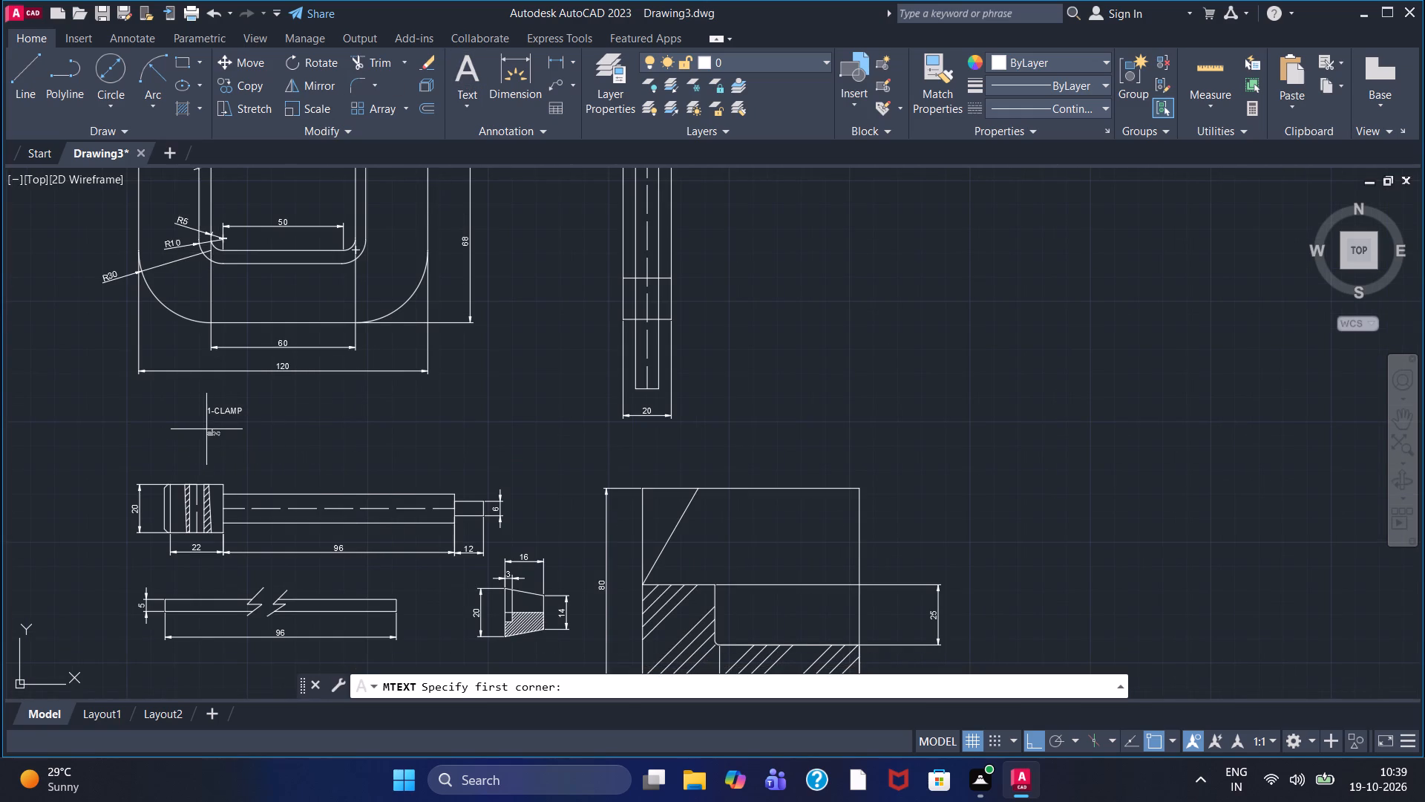
{"action": "left_click", "coordinate": [194, 423]}
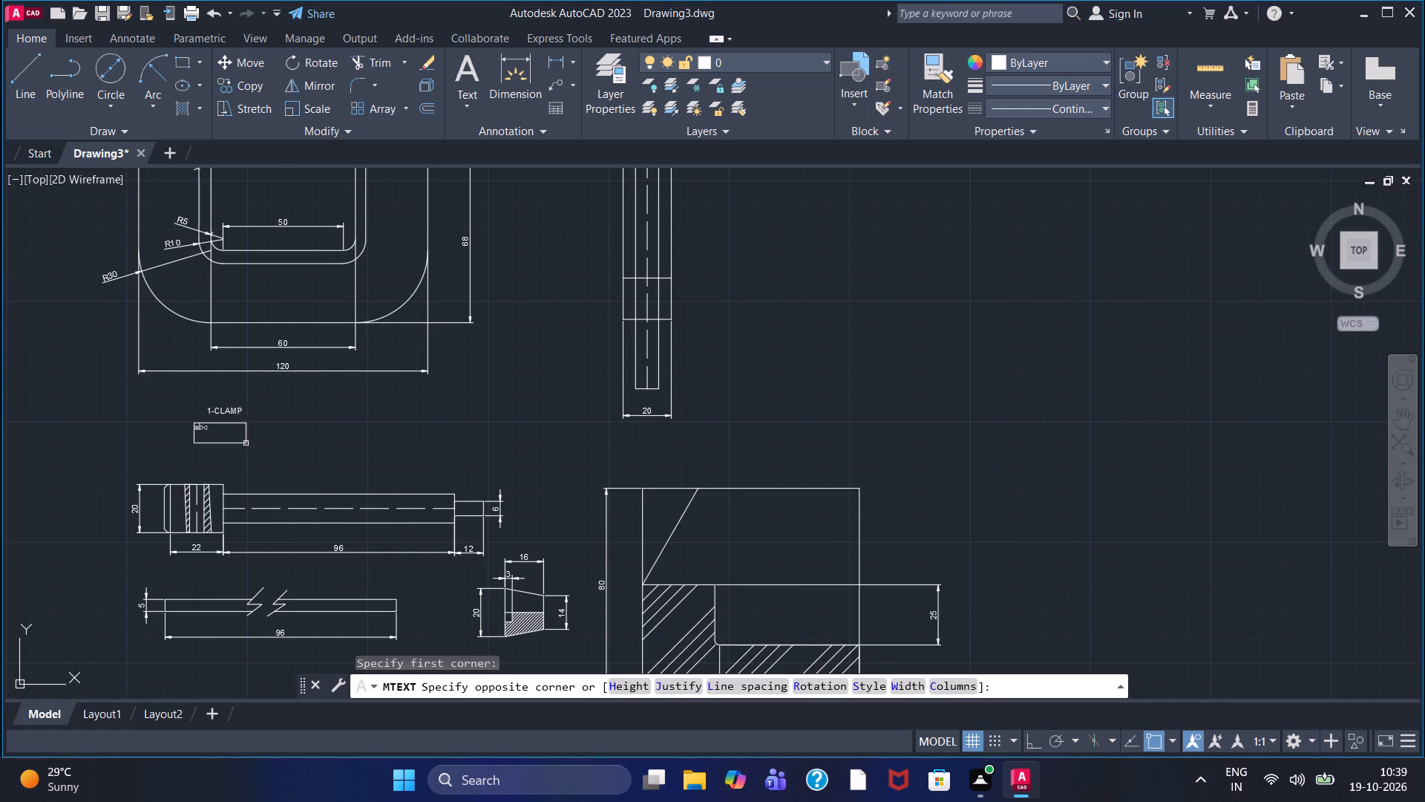
{"action": "left_click", "coordinate": [309, 448]}
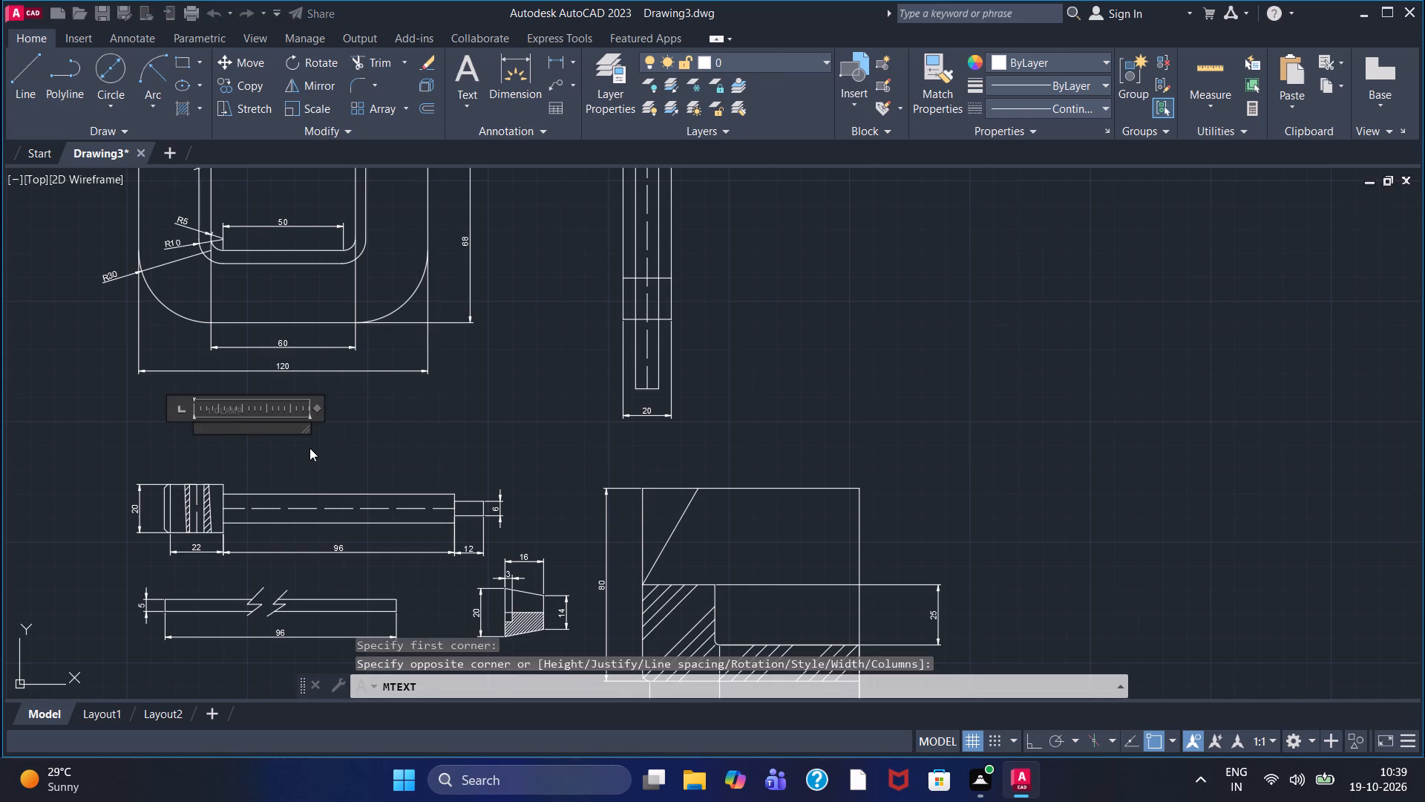
{"action": "key", "text": "shift+s"}
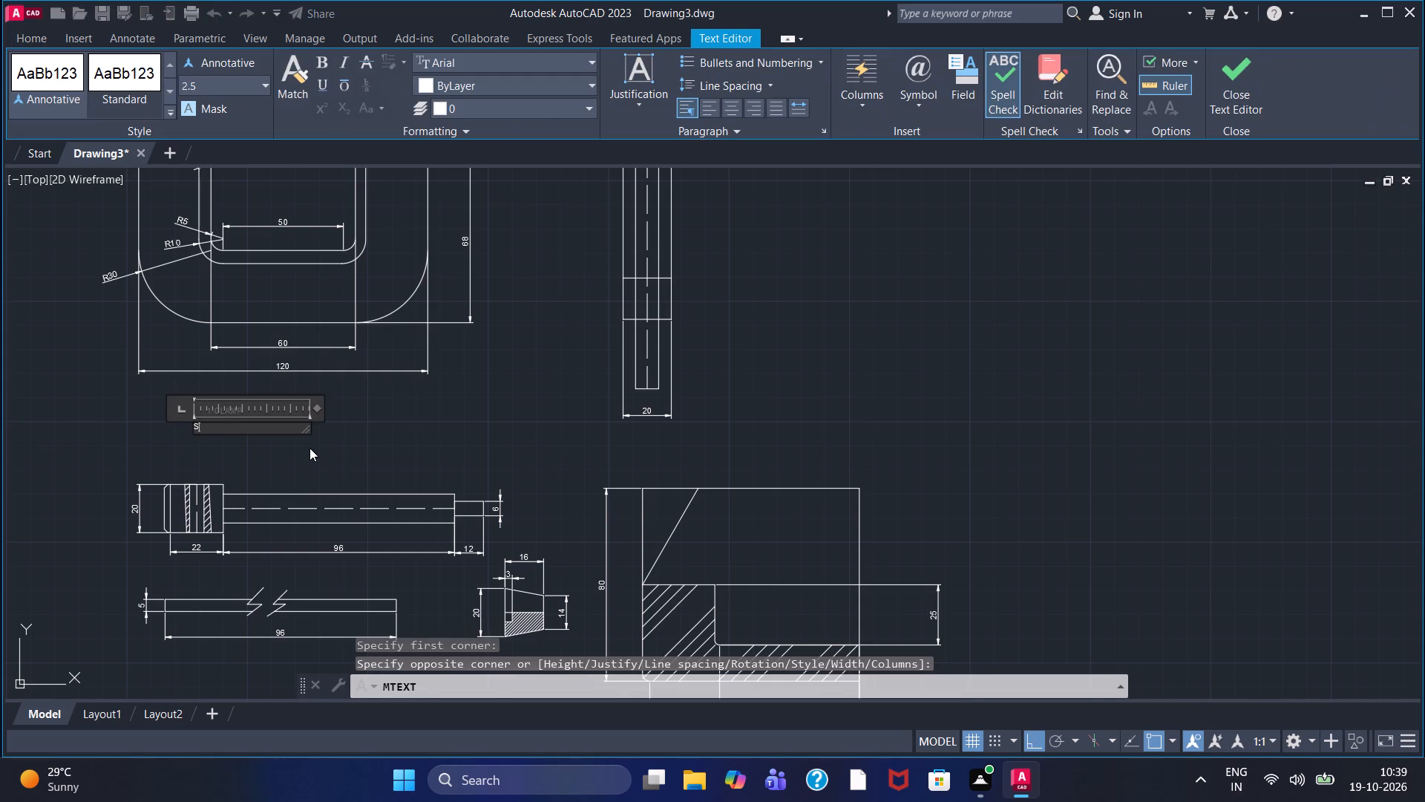
{"action": "type", "text": "CALE"}
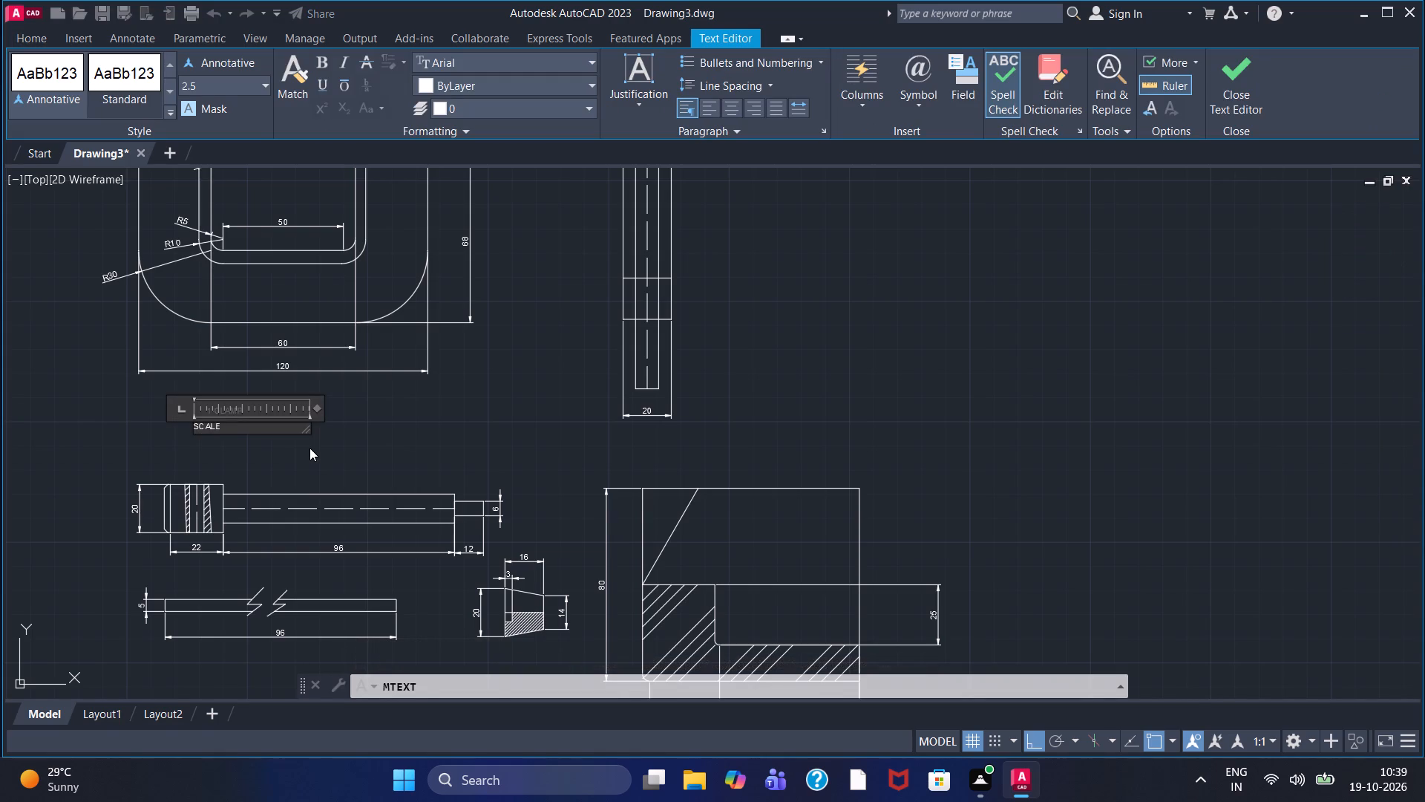
{"action": "key", "text": "space"}
{"action": "type", "text": "1"}
{"action": "key", "text": "shift+colon"}
{"action": "key", "text": "1"}
{"action": "type", "text": ":2"}
{"action": "left_click", "coordinate": [341, 420]}
Add the multiline text label "2-SCEW" below the screw view's length dimensions, above the broken bar.
{"action": "scroll", "coordinate": [211, 437], "scroll_direction": "up", "scroll_amount": 2}
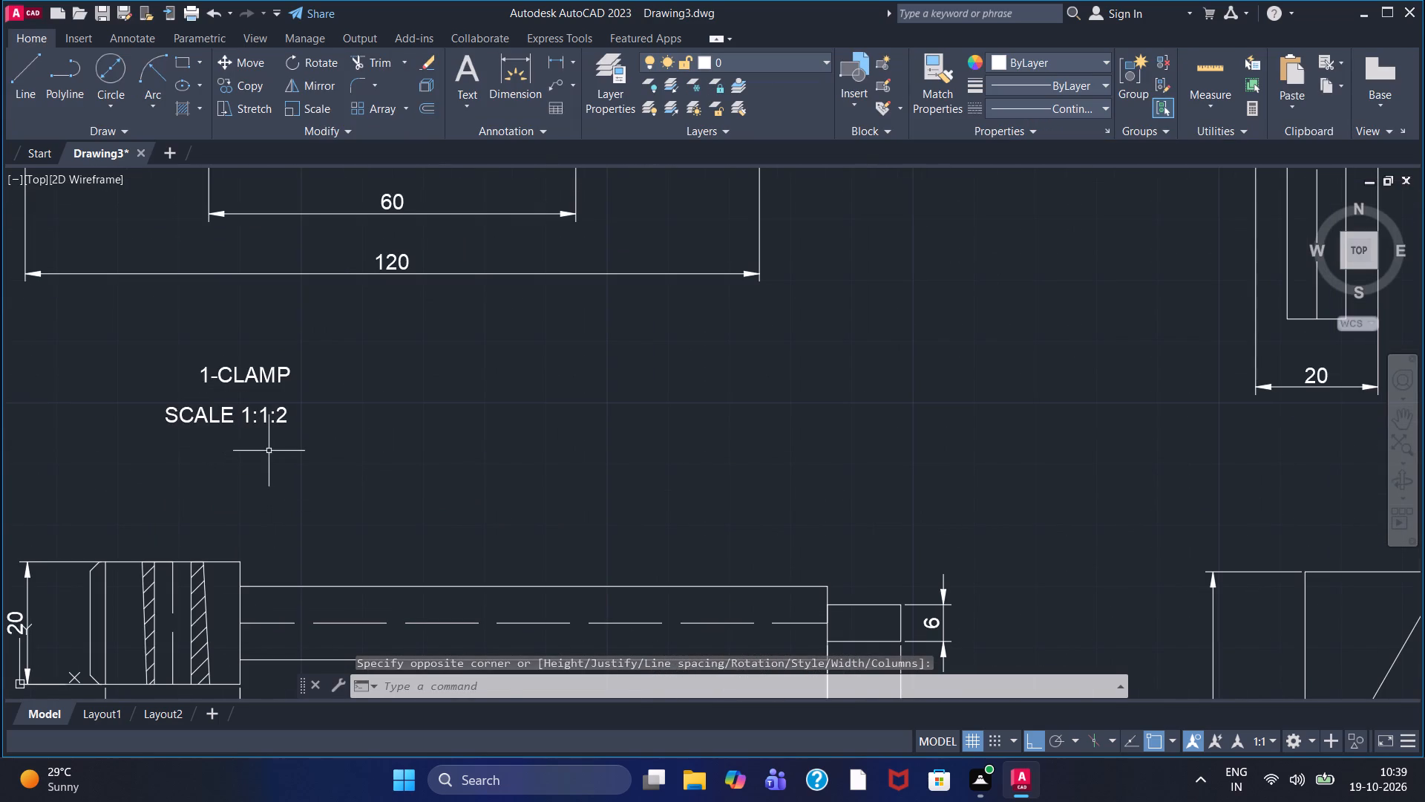
{"action": "scroll", "coordinate": [269, 451], "scroll_direction": "up", "scroll_amount": 1}
{"action": "scroll", "coordinate": [269, 451], "scroll_direction": "down", "scroll_amount": 1}
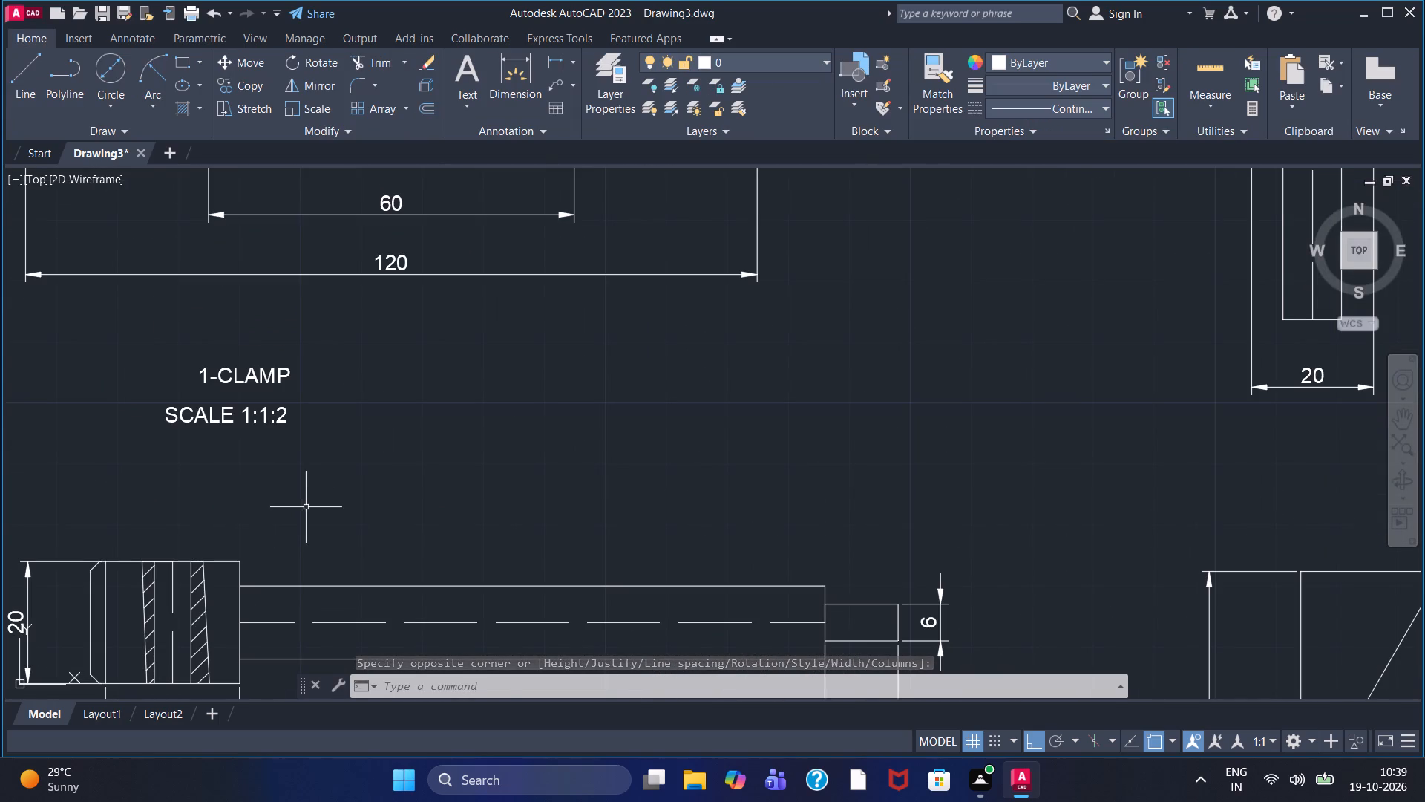
{"action": "scroll", "coordinate": [507, 629], "scroll_direction": "down", "scroll_amount": 1}
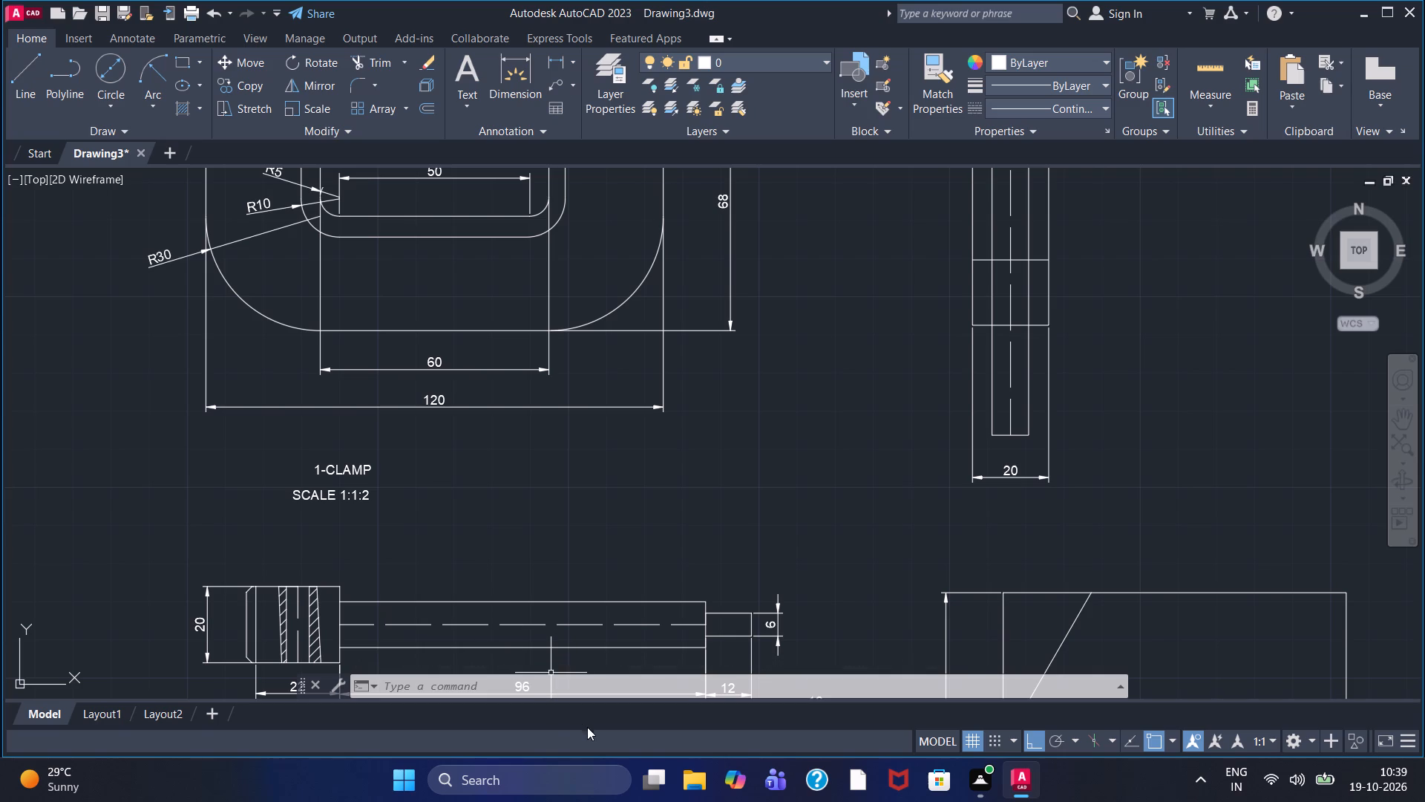
{"action": "middle_click_drag", "start_coordinate": [544, 591], "coordinate": [515, 355]}
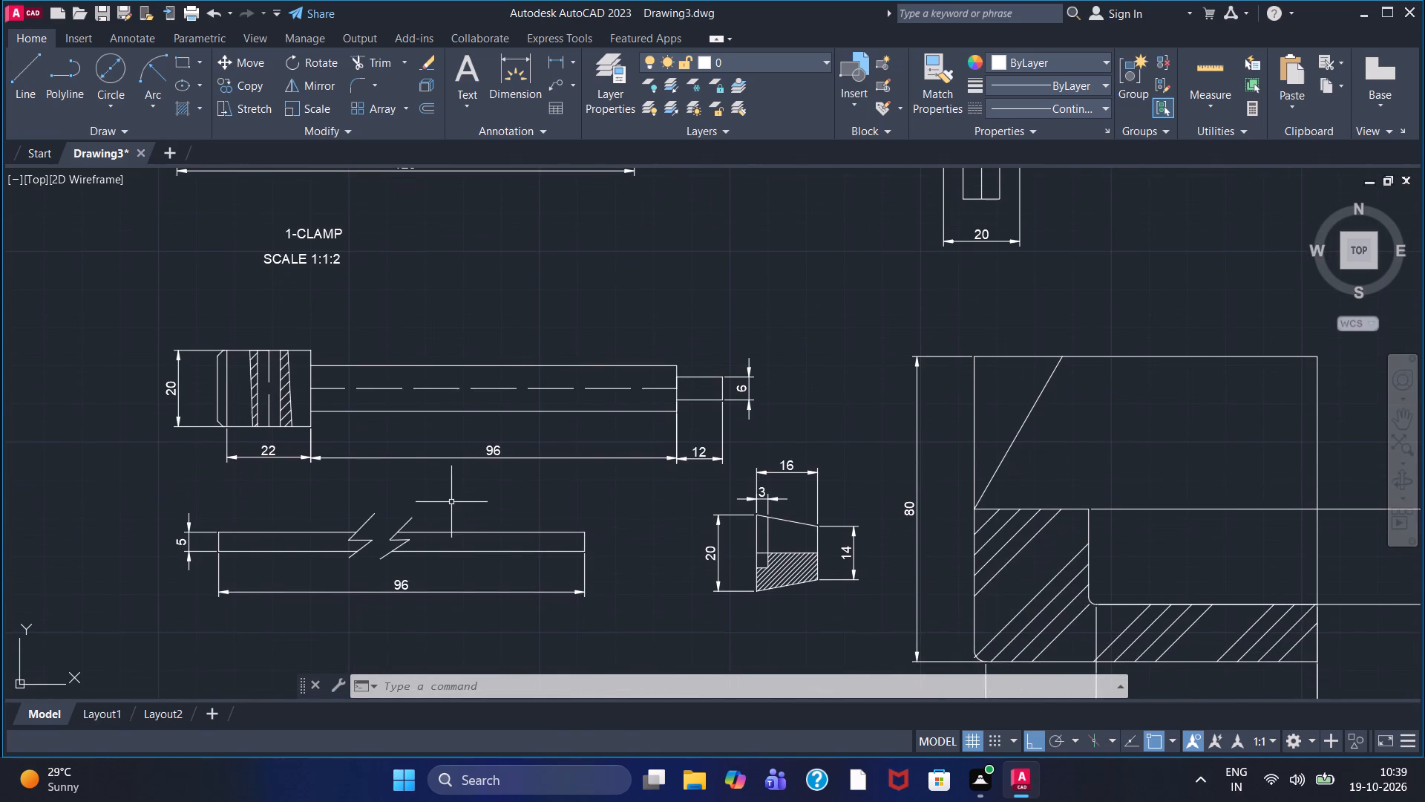
{"action": "scroll", "coordinate": [450, 501], "scroll_direction": "up", "scroll_amount": 1}
{"action": "left_click", "coordinate": [466, 74]}
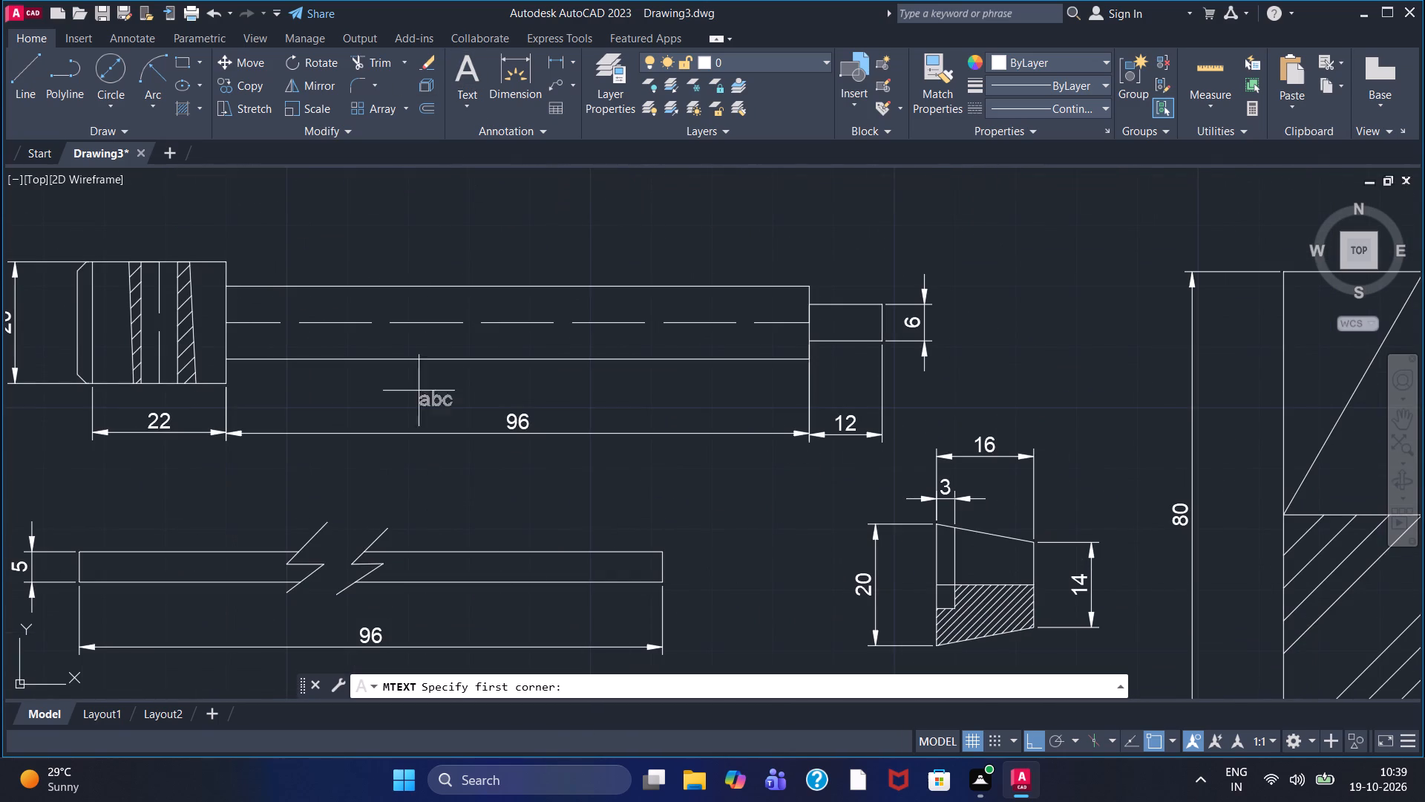
{"action": "left_click", "coordinate": [283, 469]}
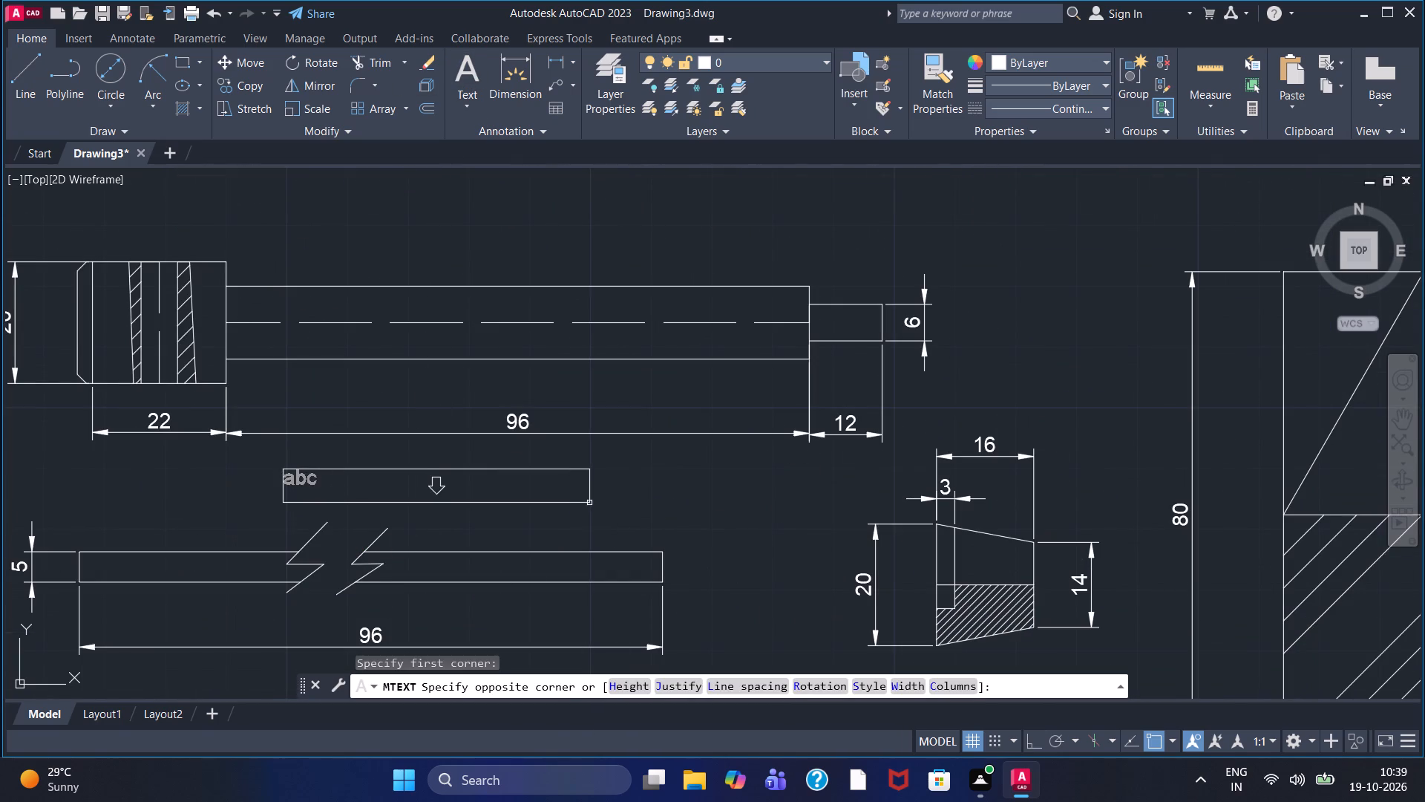
{"action": "left_click", "coordinate": [523, 489]}
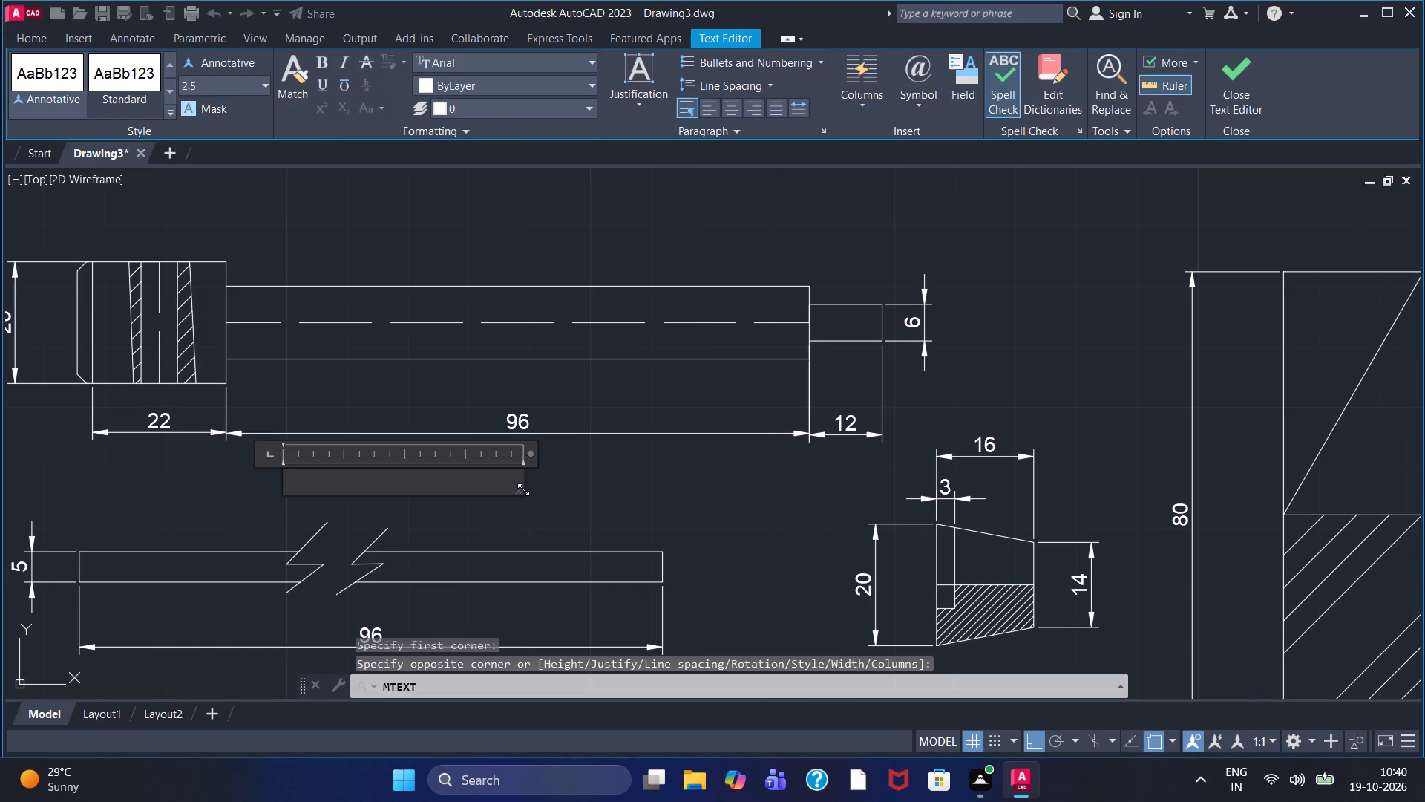
{"action": "key", "text": "2"}
{"action": "key", "text": "minus"}
{"action": "type", "text": "SCREW"}
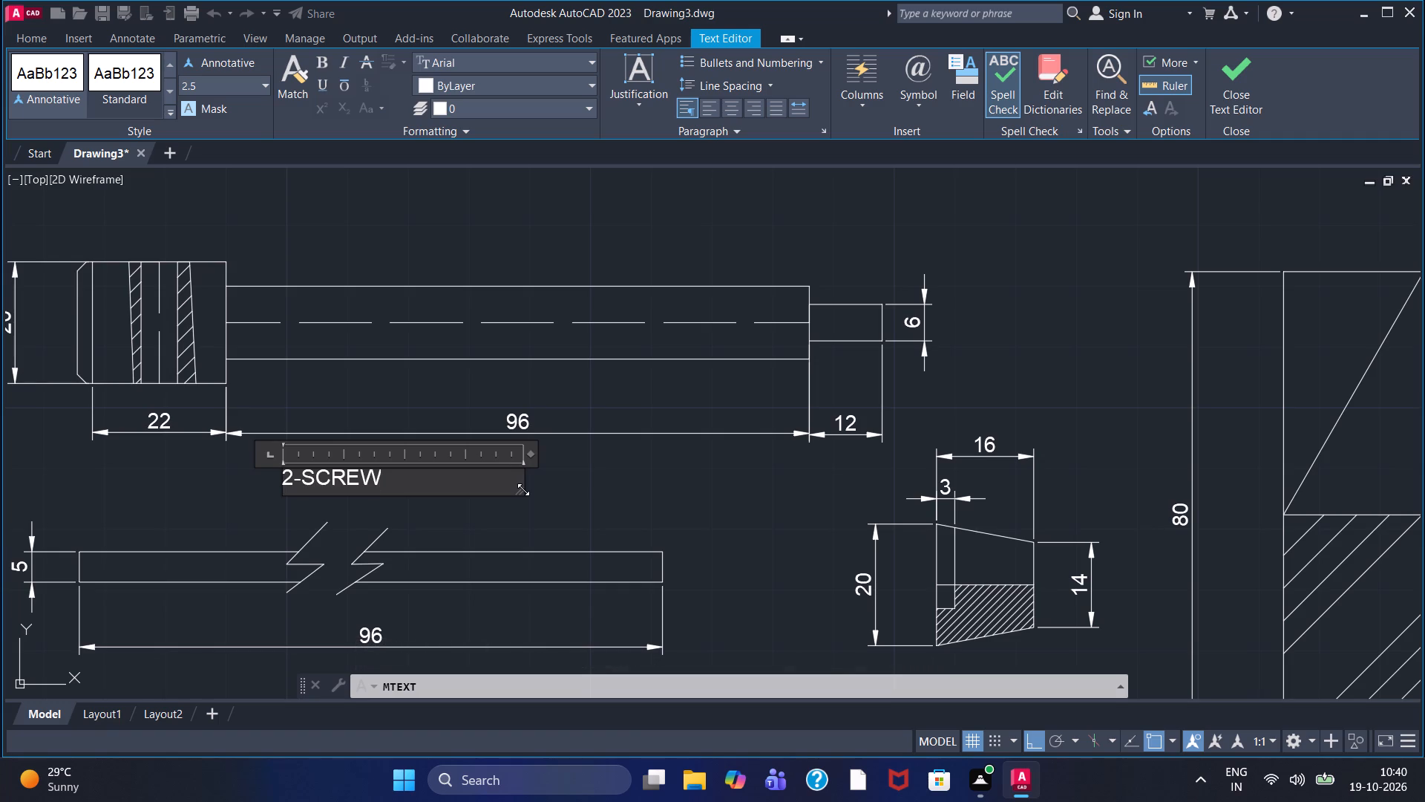
{"action": "key", "text": "shift+BackSpace"}
{"action": "key", "text": "shift+BackSpace"}
{"action": "key", "text": "shift+BackSpace"}
{"action": "key", "text": "shift+w"}
{"action": "key", "text": "shift+BackSpace"}
{"action": "type", "text": "EW"}
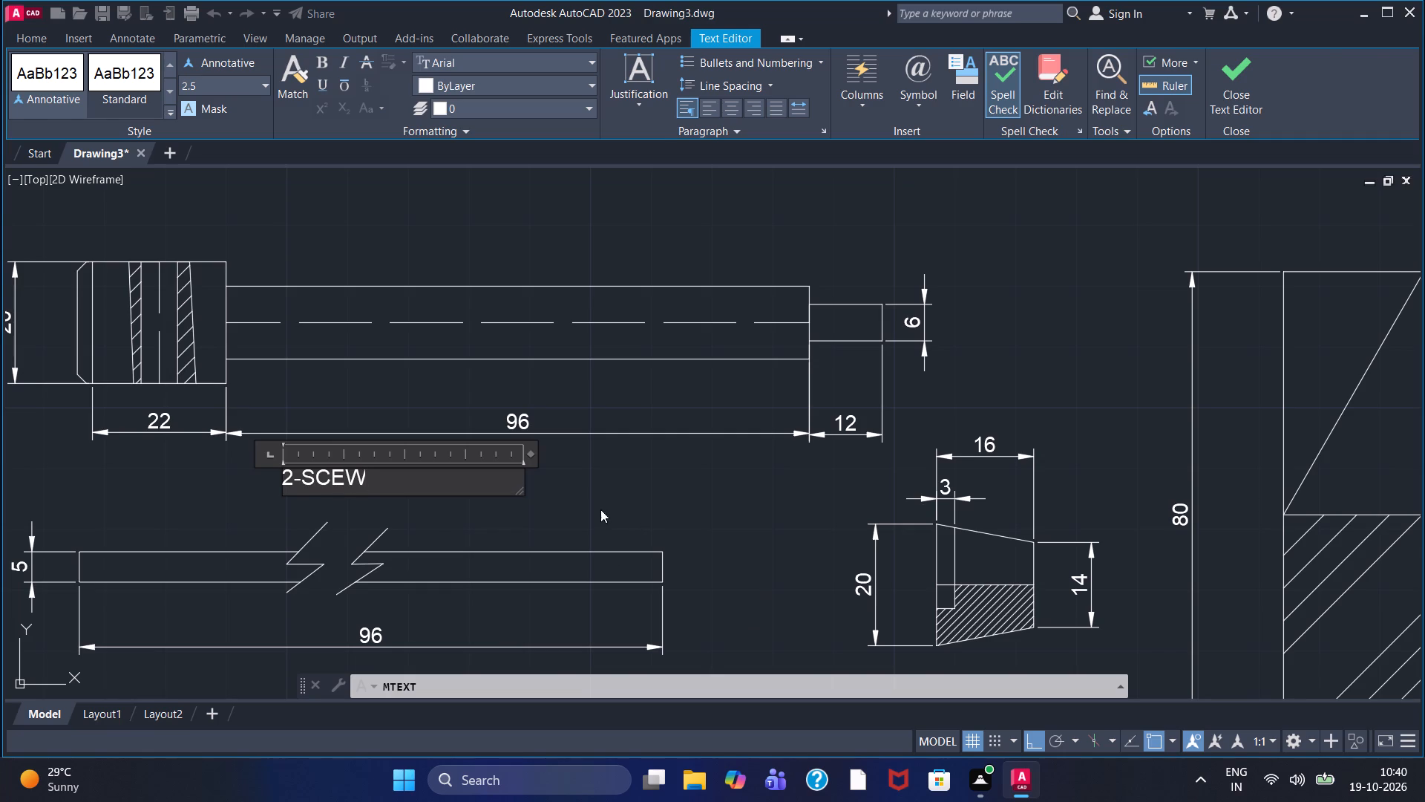
{"action": "left_click", "coordinate": [617, 476]}
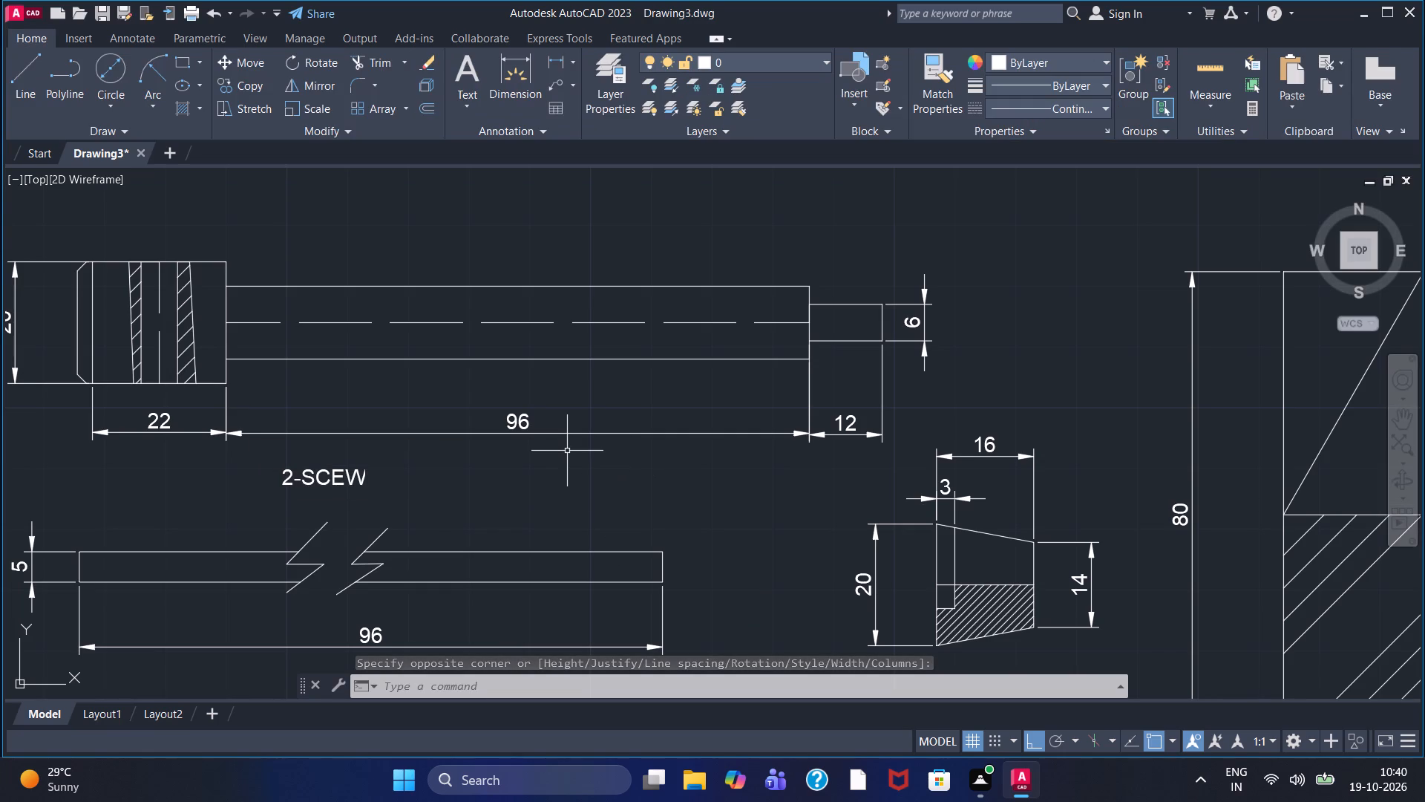
Add a multiline text note reading "SCALE 1:1.2" directly beneath the 2-SCEW label.
{"action": "left_click", "coordinate": [460, 68]}
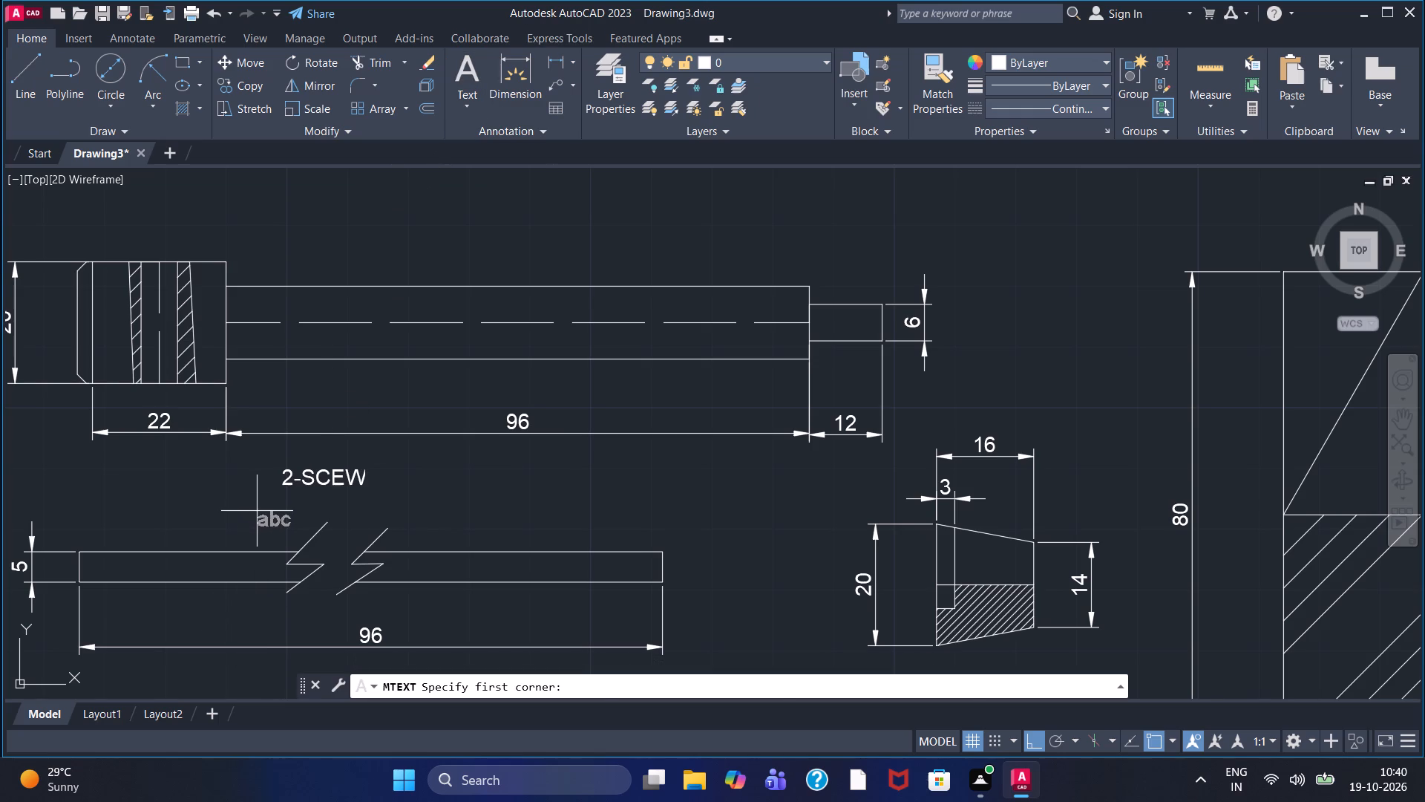
{"action": "left_click", "coordinate": [257, 504]}
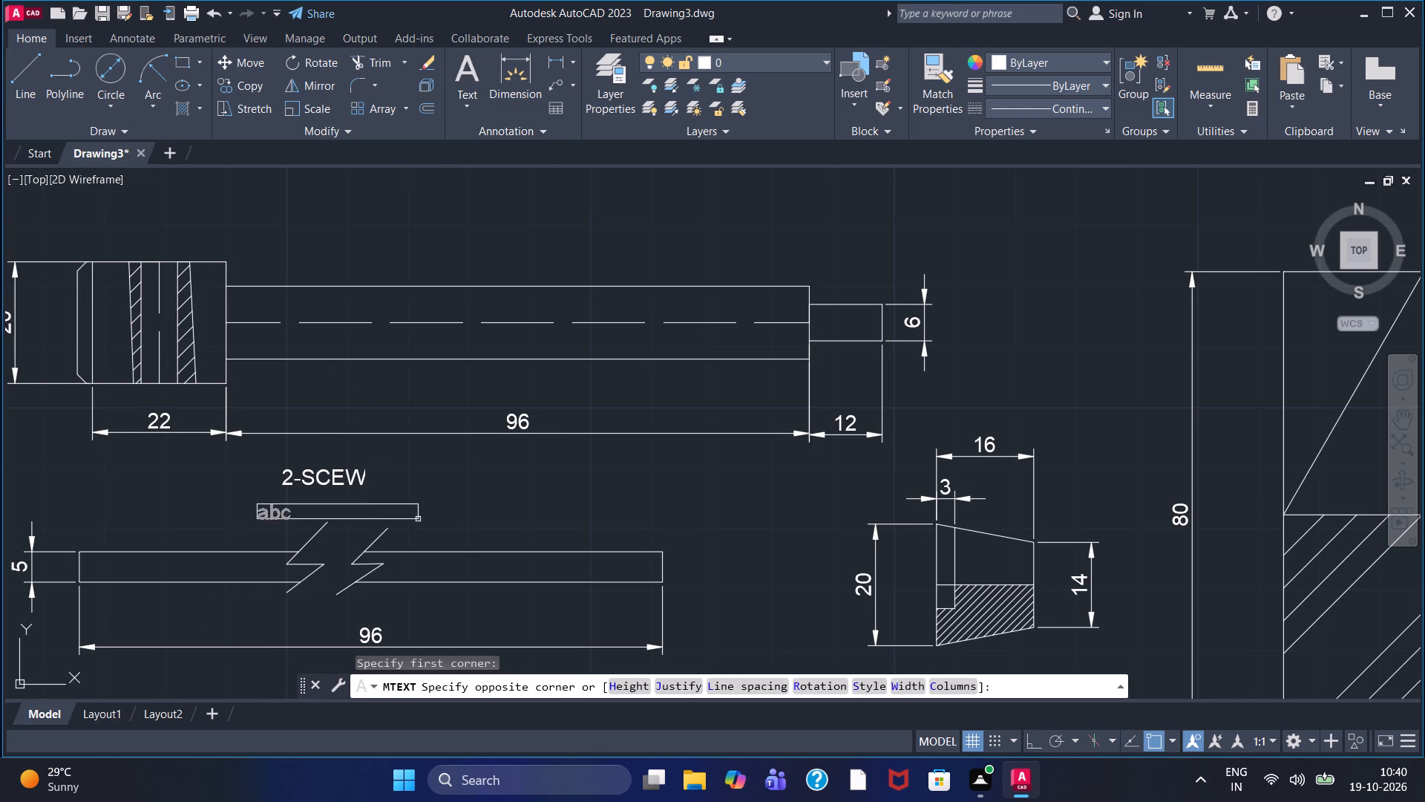
{"action": "left_click", "coordinate": [451, 522]}
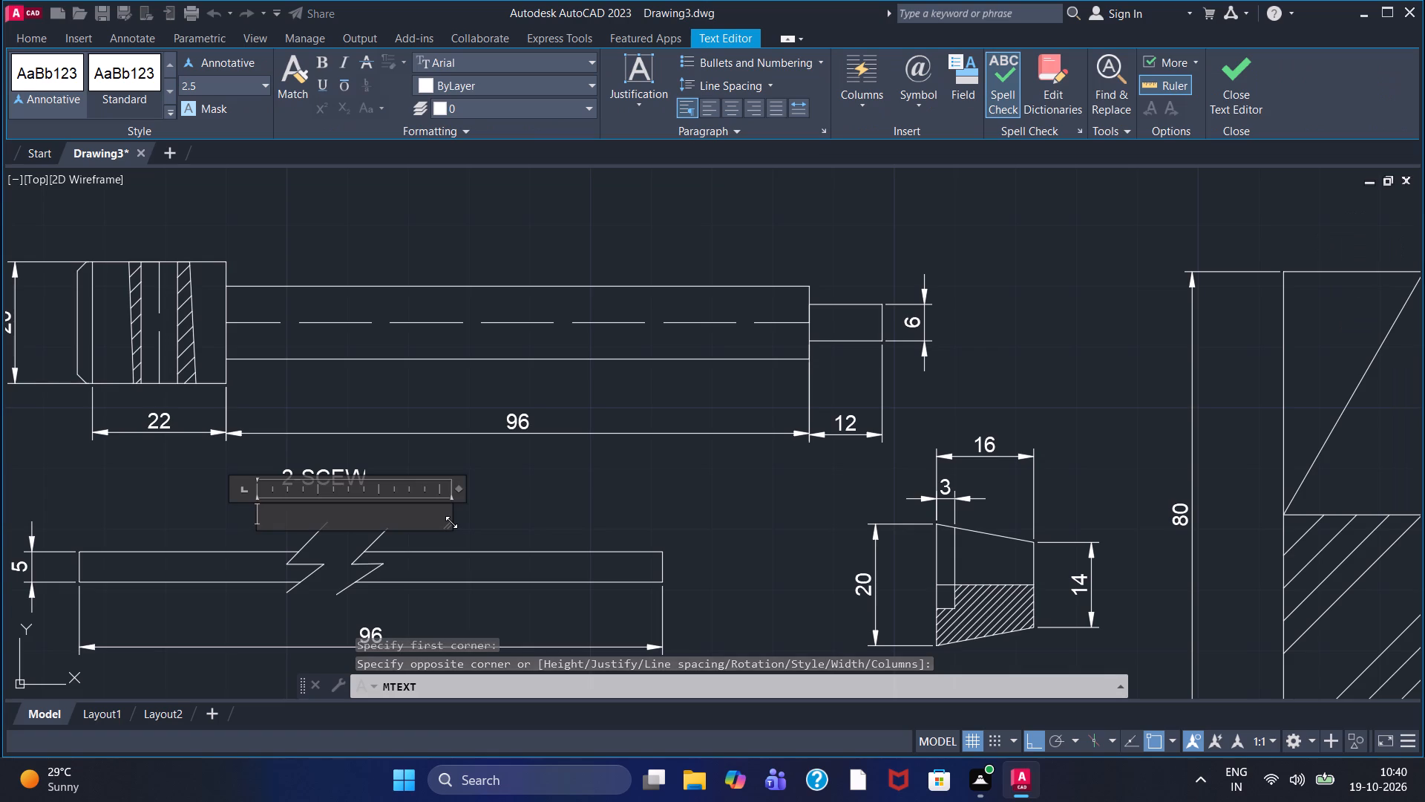
{"action": "type", "text": "SCA"}
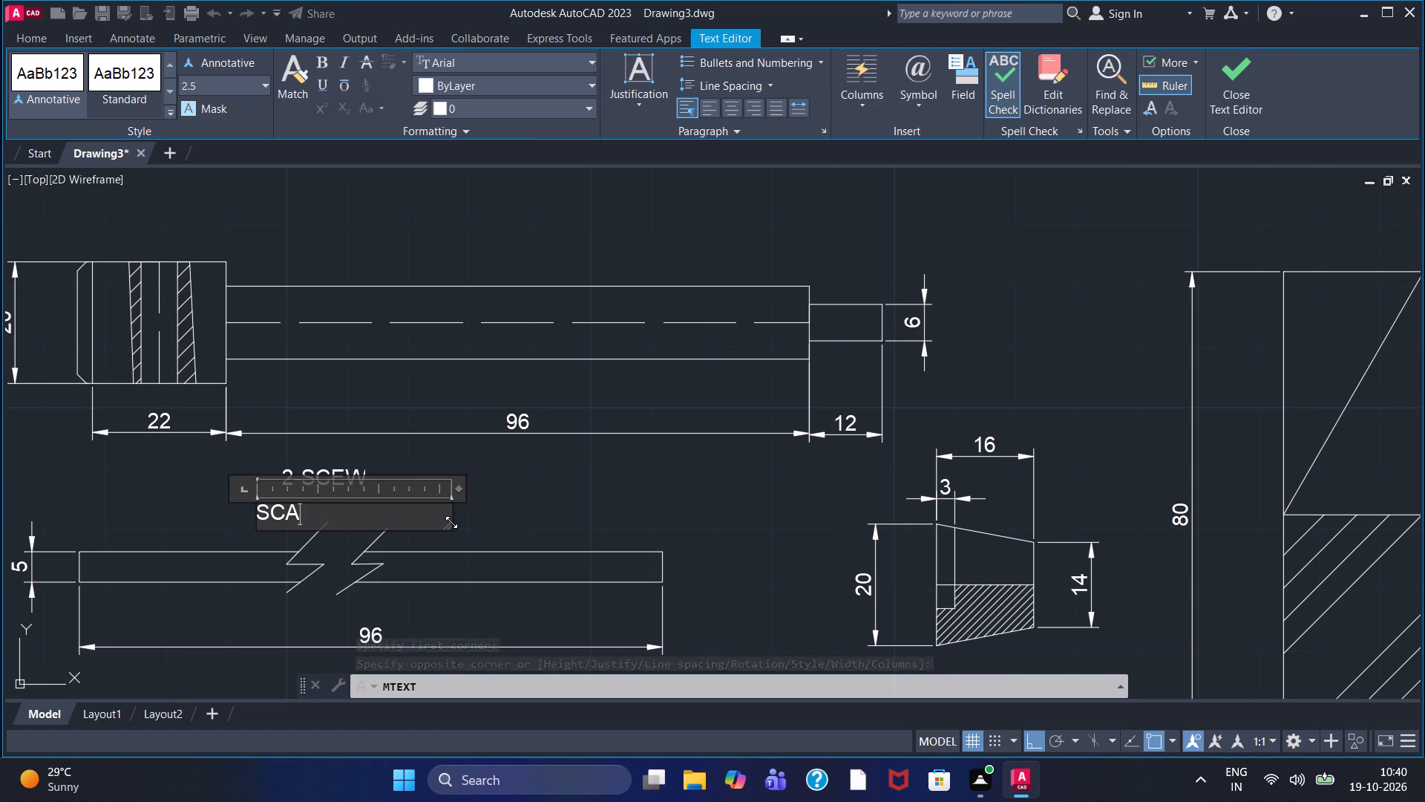
{"action": "type", "text": "LE"}
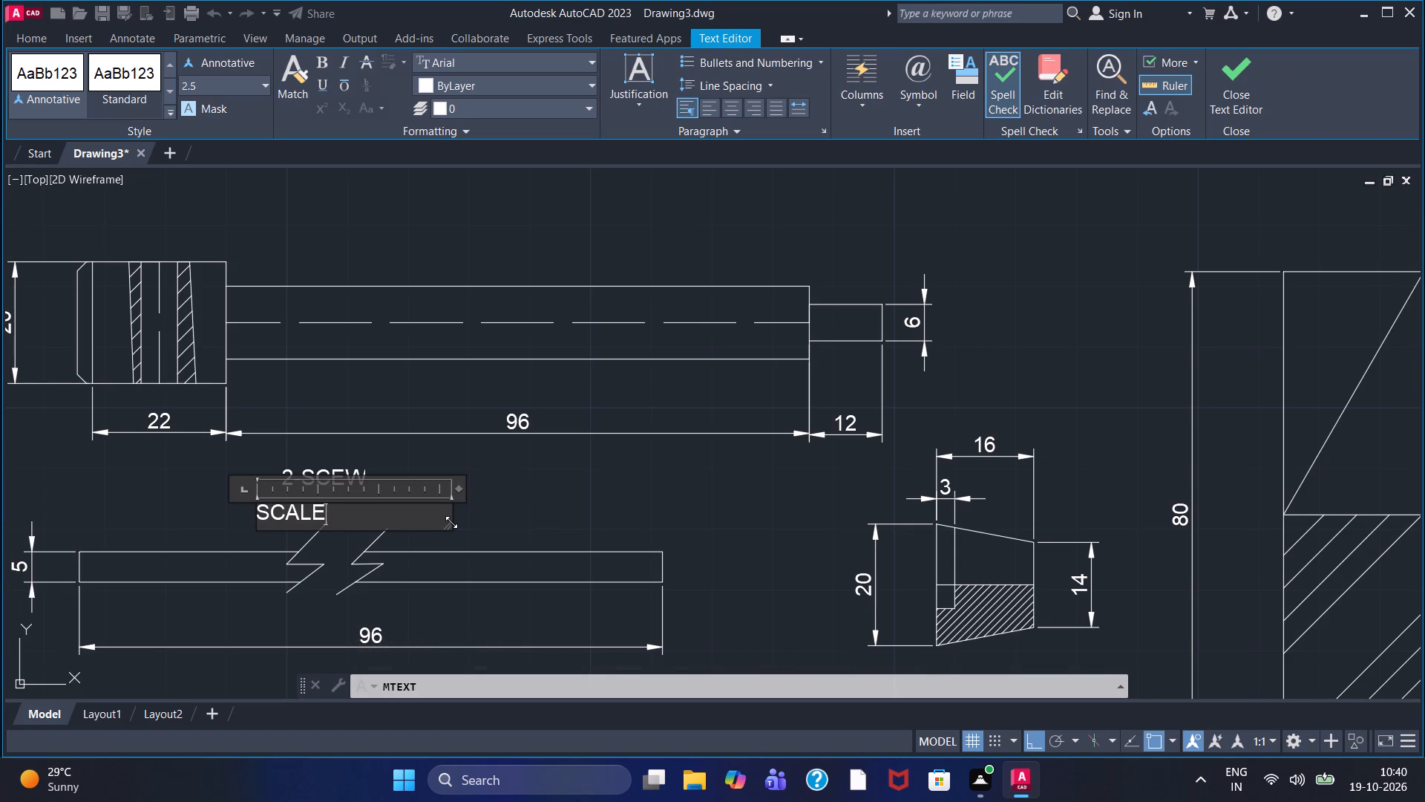
{"action": "key", "text": "space"}
{"action": "type", "text": "1"}
{"action": "type", "text": ":1:"}
{"action": "key", "text": "BackSpace"}
{"action": "type", "text": ".2"}
{"action": "left_click", "coordinate": [505, 490]}
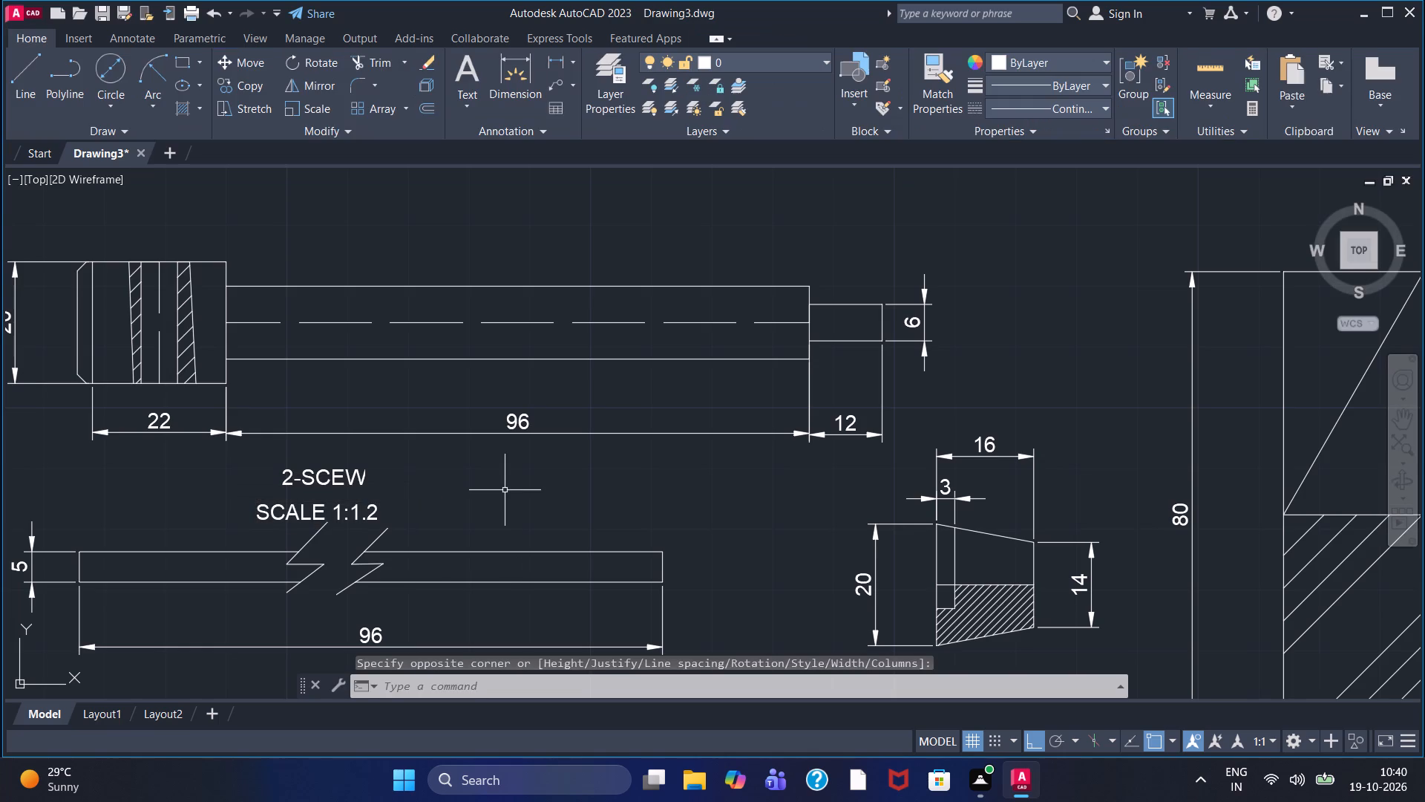
Delete the "SCALE 1:1:2" note beneath the 1-CLAMP label.
{"action": "scroll", "coordinate": [396, 249], "scroll_direction": "up", "scroll_amount": 2}
{"action": "middle_click_drag", "start_coordinate": [396, 249], "coordinate": [402, 266]}
{"action": "scroll", "coordinate": [396, 249], "scroll_direction": "down", "scroll_amount": 1}
{"action": "middle_click_drag", "start_coordinate": [402, 268], "coordinate": [450, 503]}
{"action": "scroll", "coordinate": [427, 346], "scroll_direction": "down", "scroll_amount": 1}
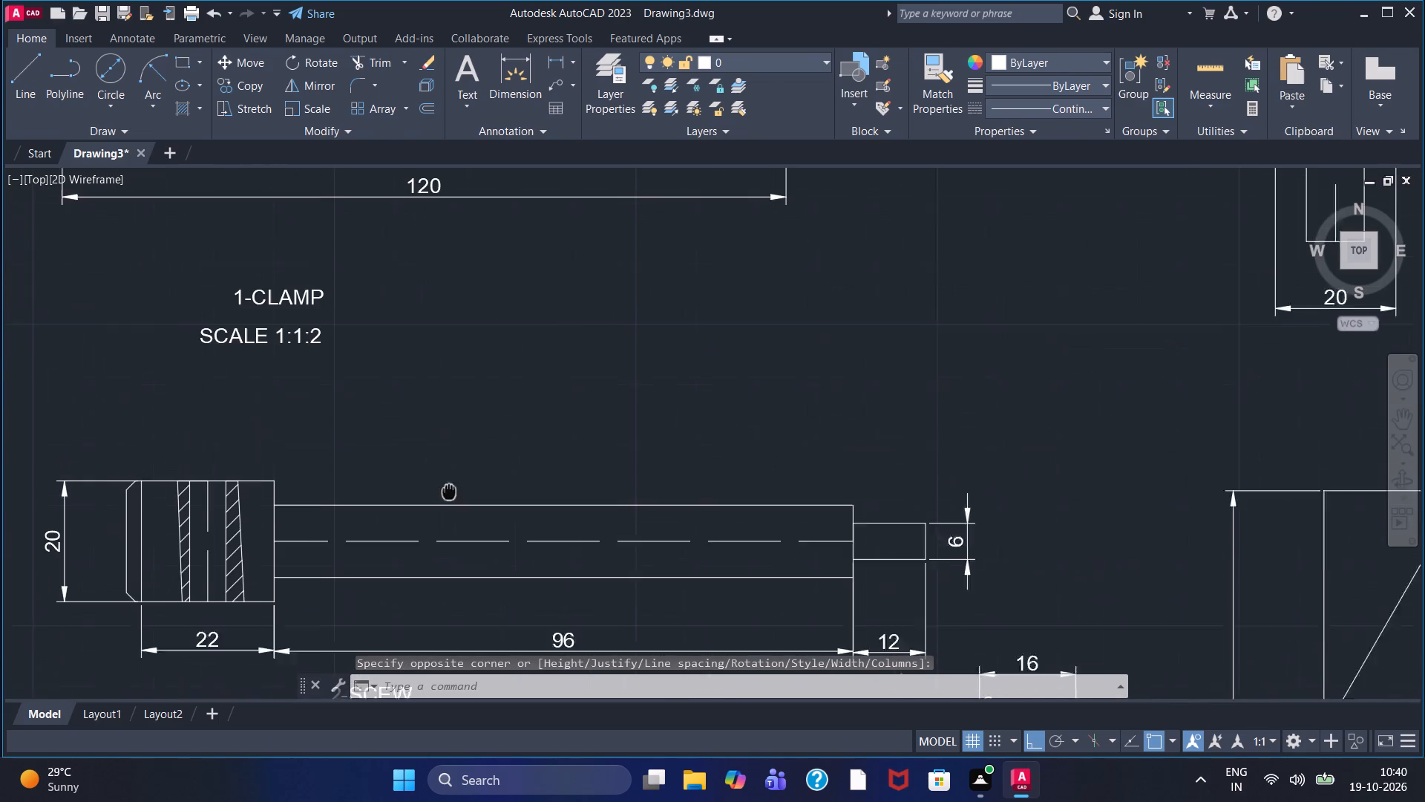
{"action": "left_click", "coordinate": [315, 365]}
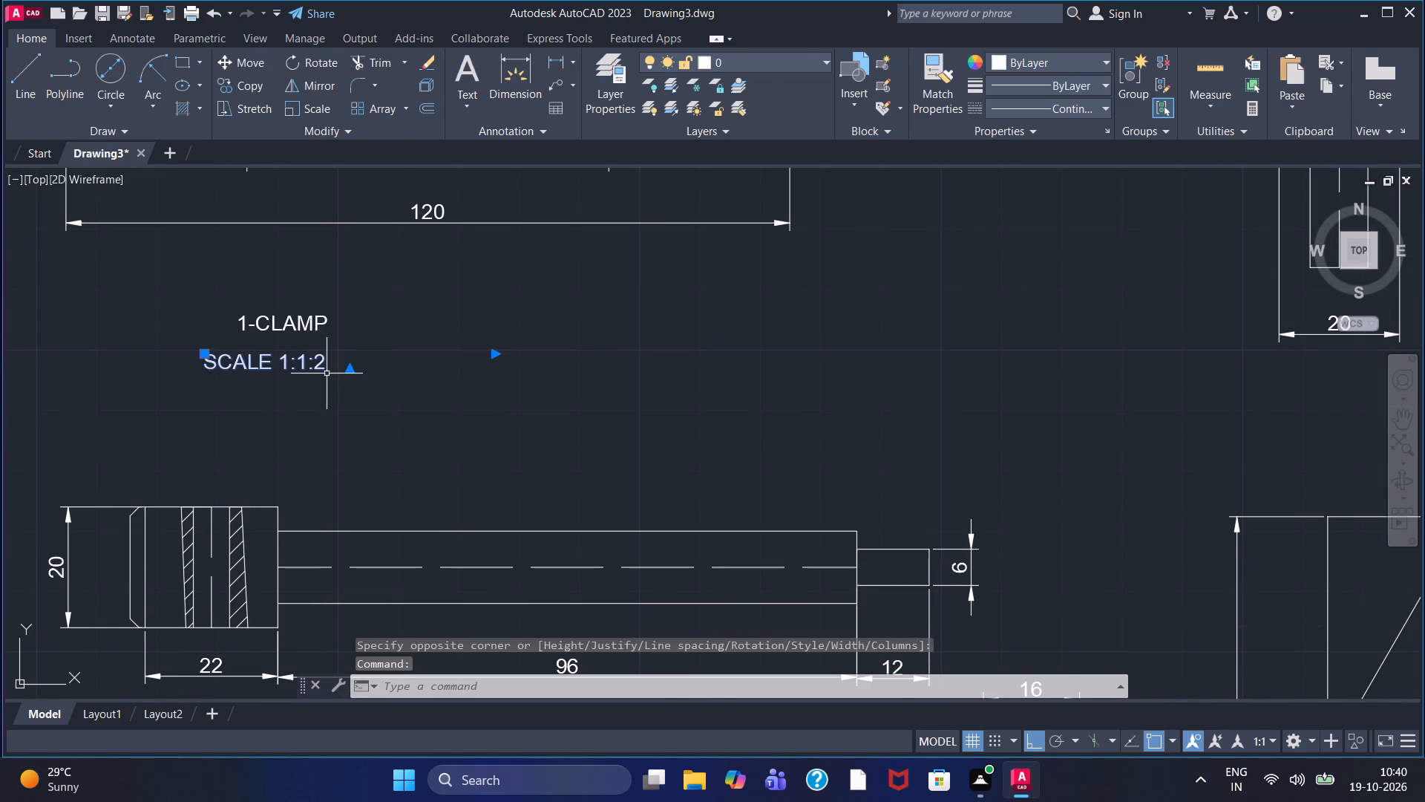
{"action": "key", "text": "Delete"}
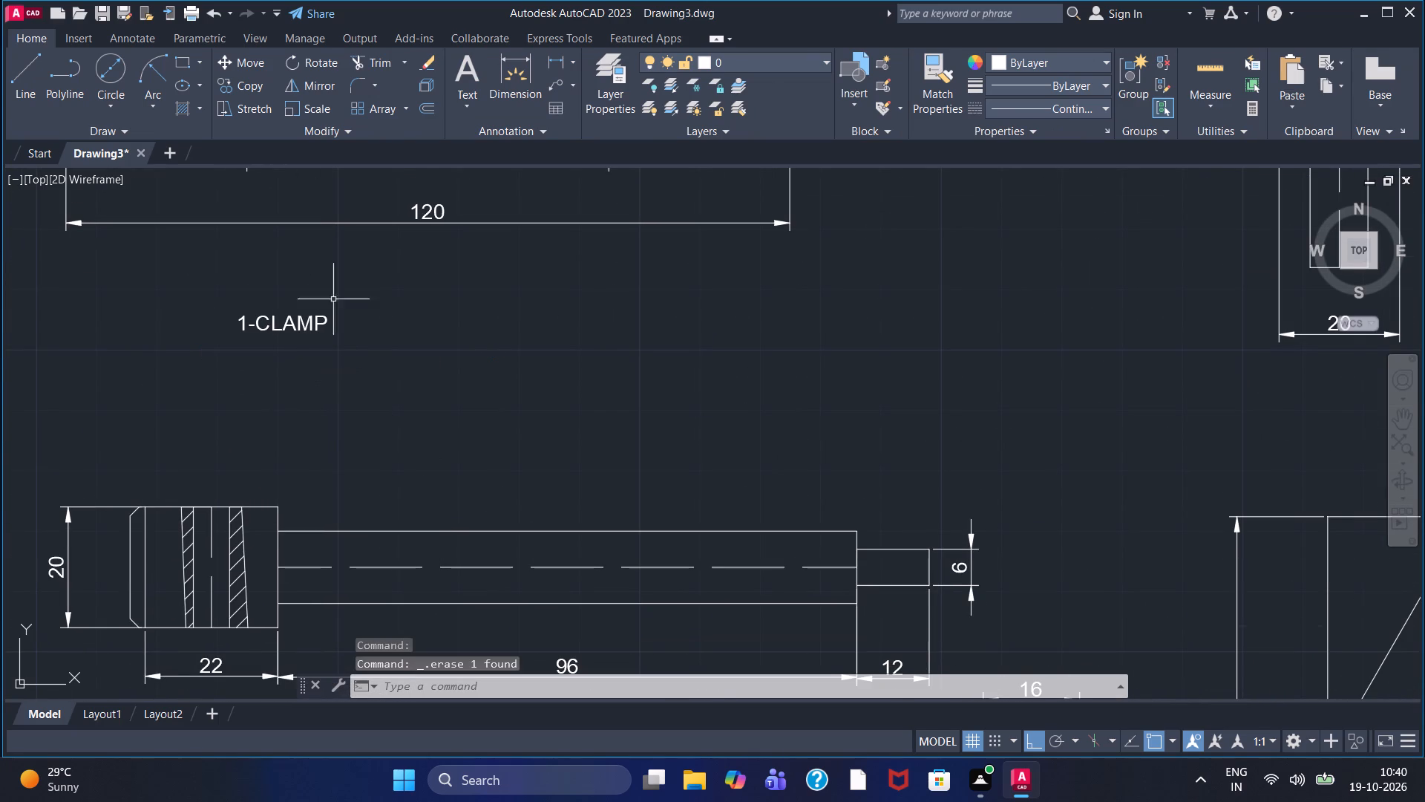
Add a multiline text note reading "SCALE 1:1.2" directly beneath the 1-CLAMP label.
{"action": "left_click", "coordinate": [470, 76]}
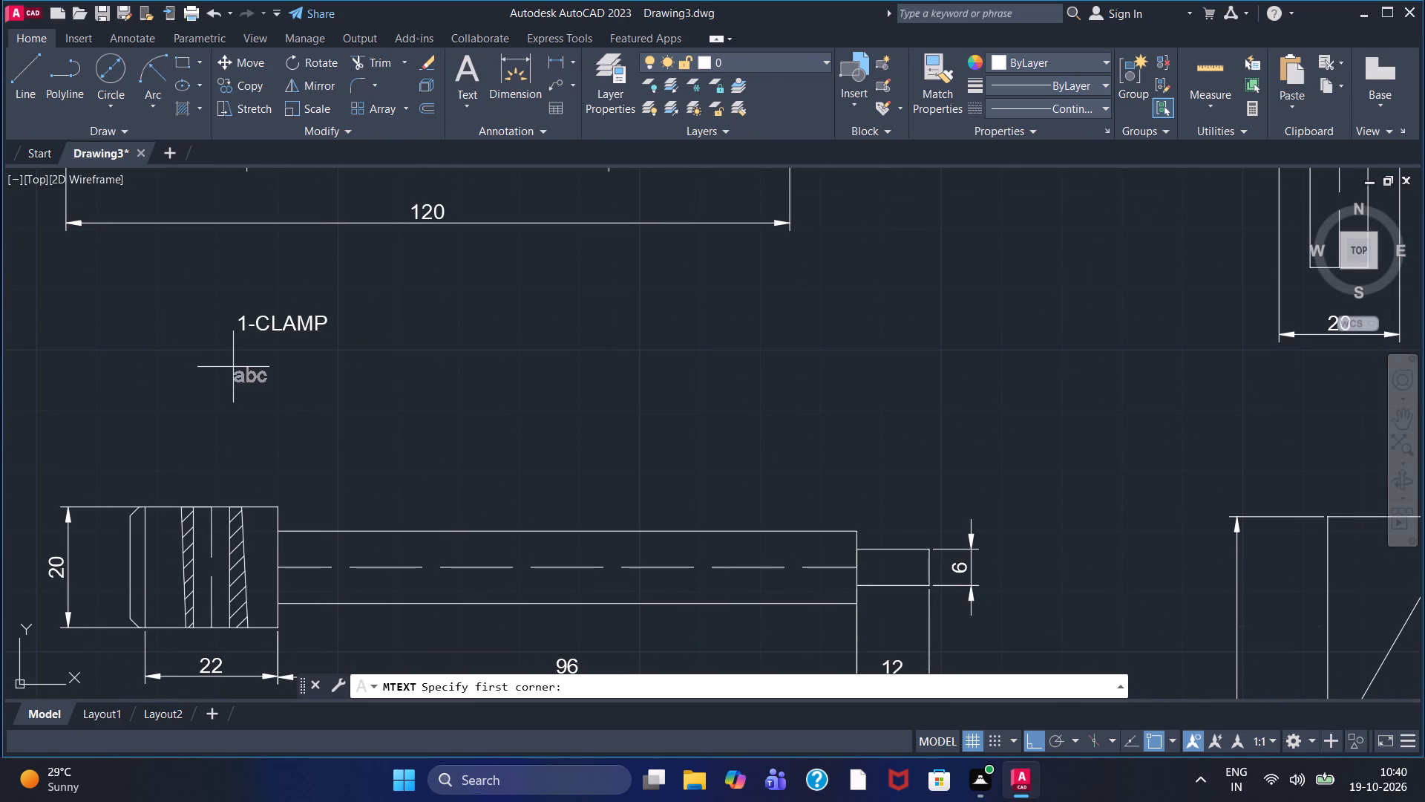
{"action": "left_click", "coordinate": [237, 359]}
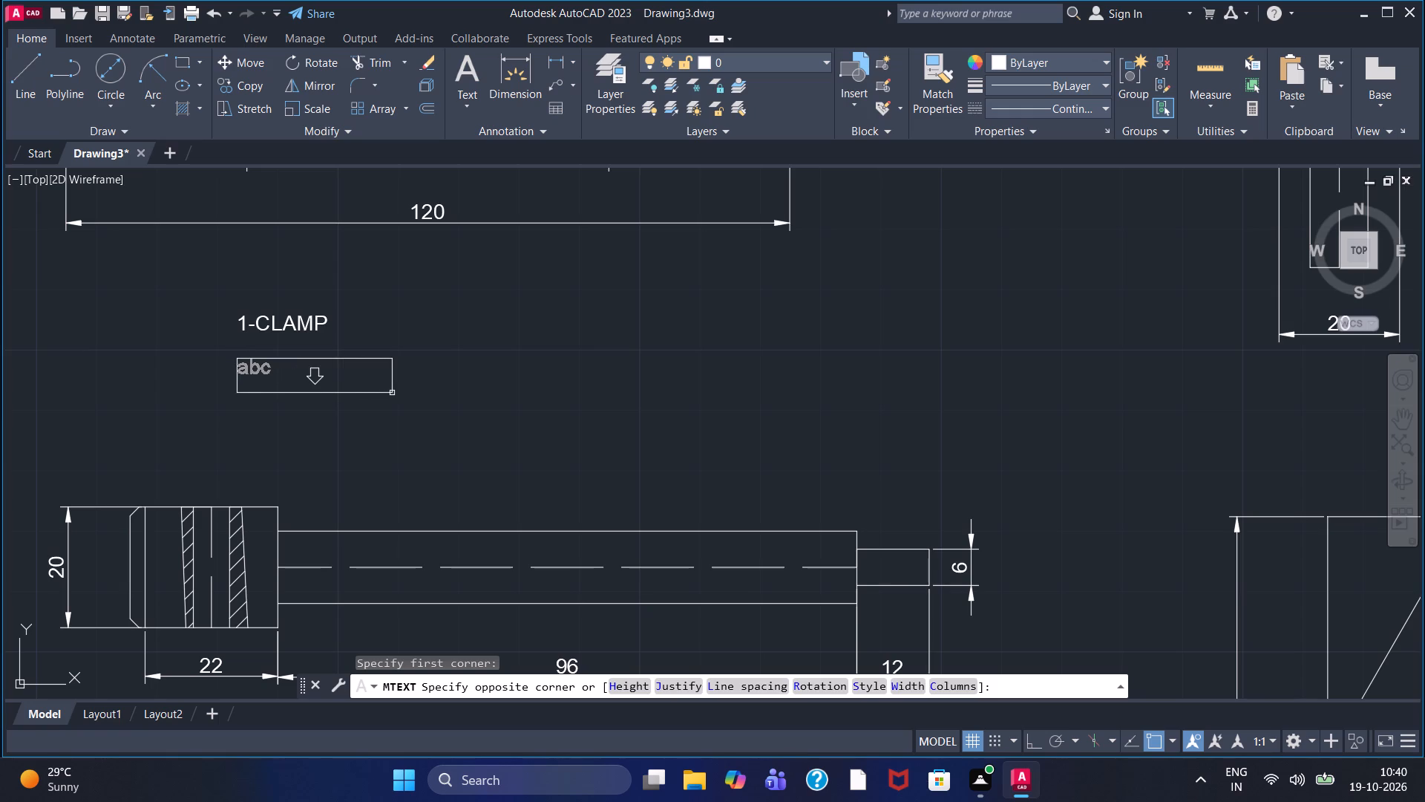
{"action": "left_click", "coordinate": [392, 393]}
{"action": "key", "text": "s"}
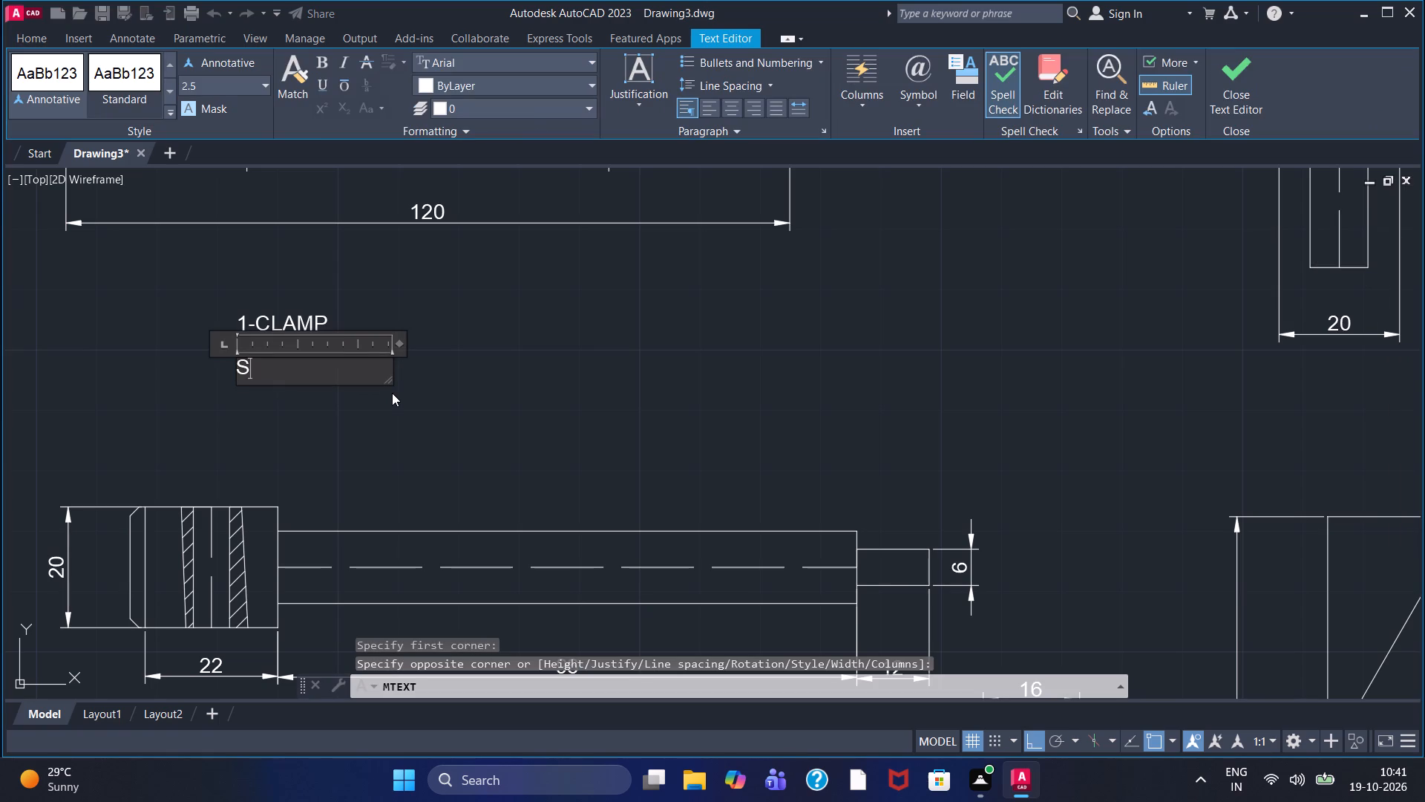
{"action": "type", "text": "CALE"}
{"action": "key", "text": "space"}
{"action": "type", "text": "1"}
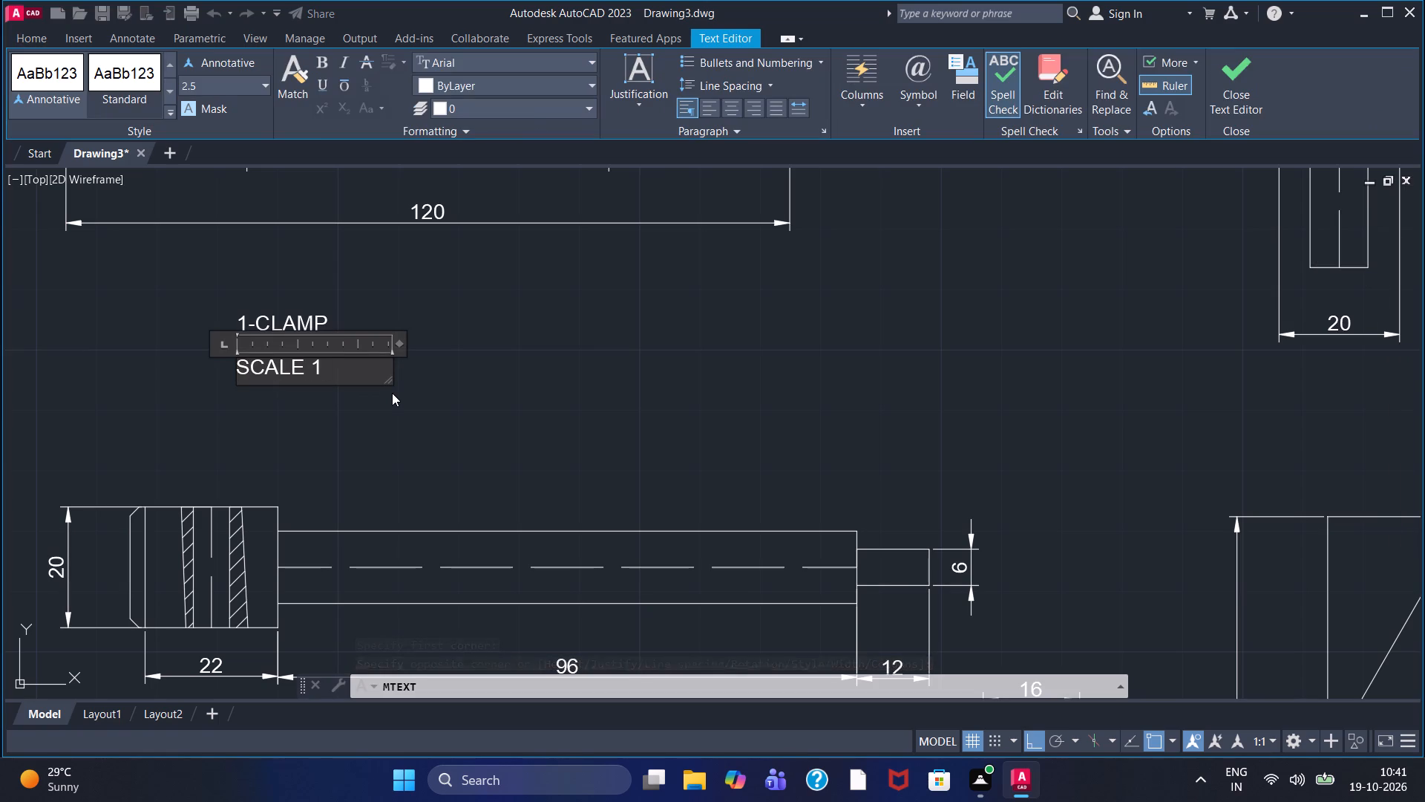
{"action": "type", "text": ":1"}
{"action": "type", "text": ".1"}
{"action": "key", "text": "BackSpace"}
{"action": "key", "text": "2"}
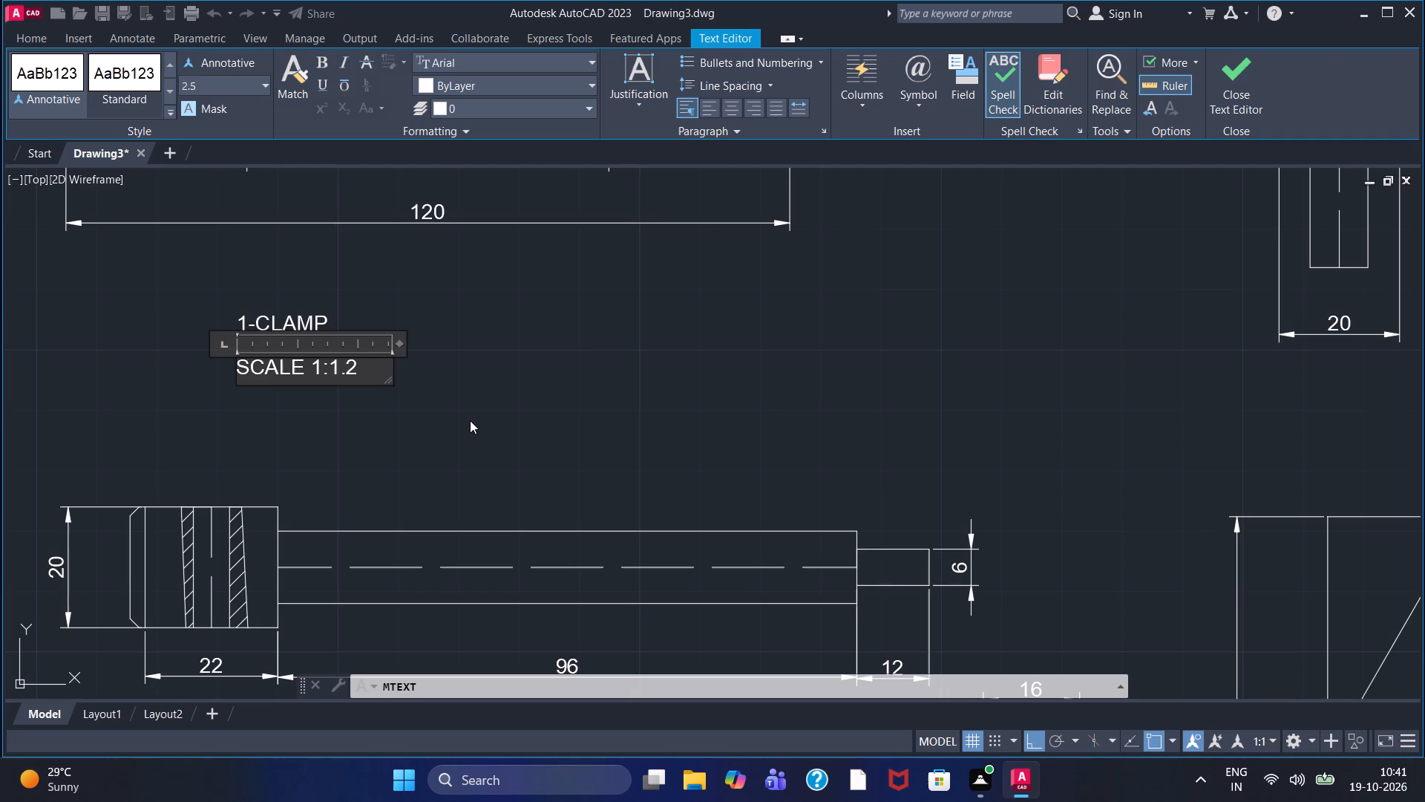
{"action": "left_click", "coordinate": [490, 401]}
Add the multiline text label "3-BAR" below the broken bar's overall length dimension.
{"action": "scroll", "coordinate": [498, 412], "scroll_direction": "down", "scroll_amount": 1}
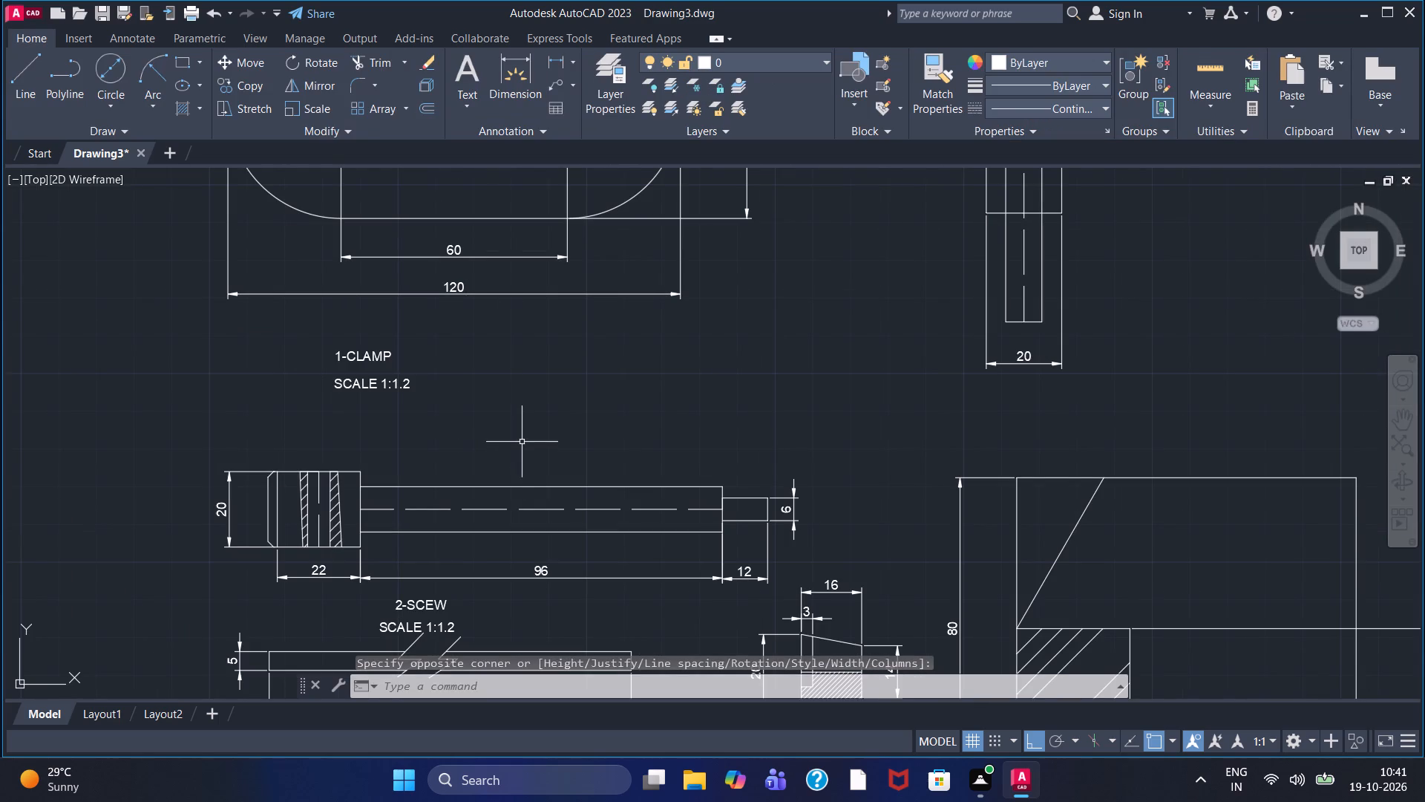
{"action": "middle_click_drag", "start_coordinate": [528, 425], "coordinate": [482, 283]}
{"action": "middle_click_drag", "start_coordinate": [494, 508], "coordinate": [476, 431]}
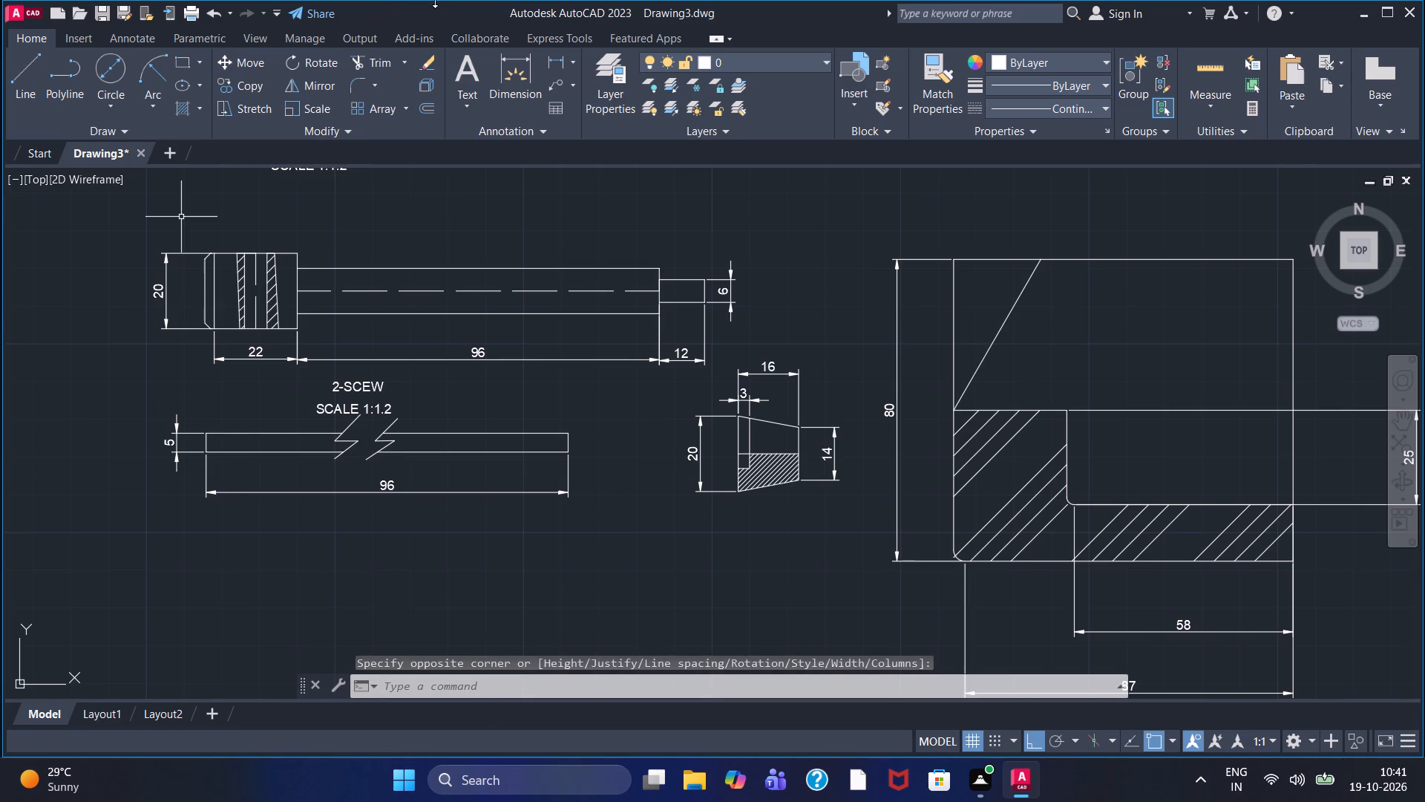
{"action": "left_click", "coordinate": [457, 68]}
{"action": "left_click", "coordinate": [280, 525]}
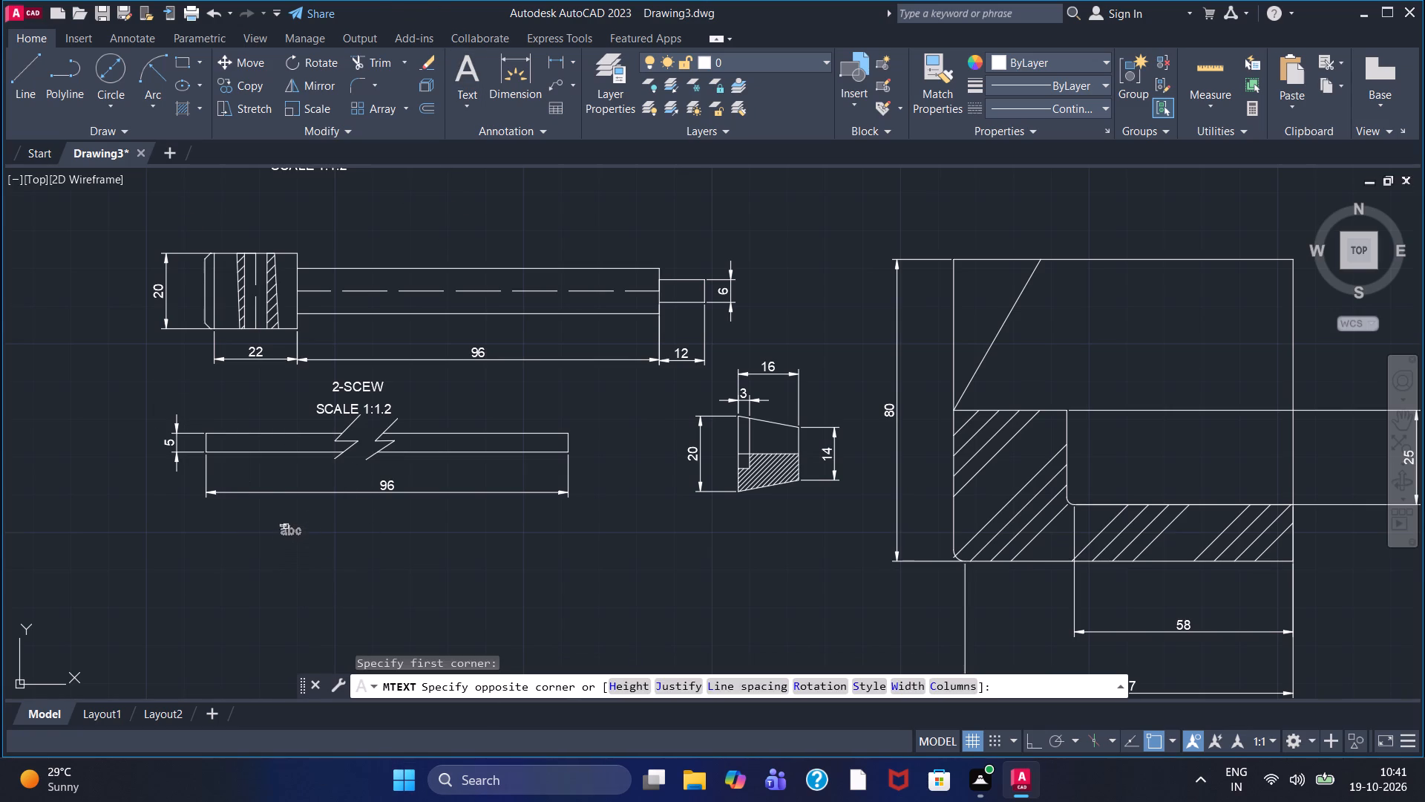
{"action": "left_click", "coordinate": [449, 565]}
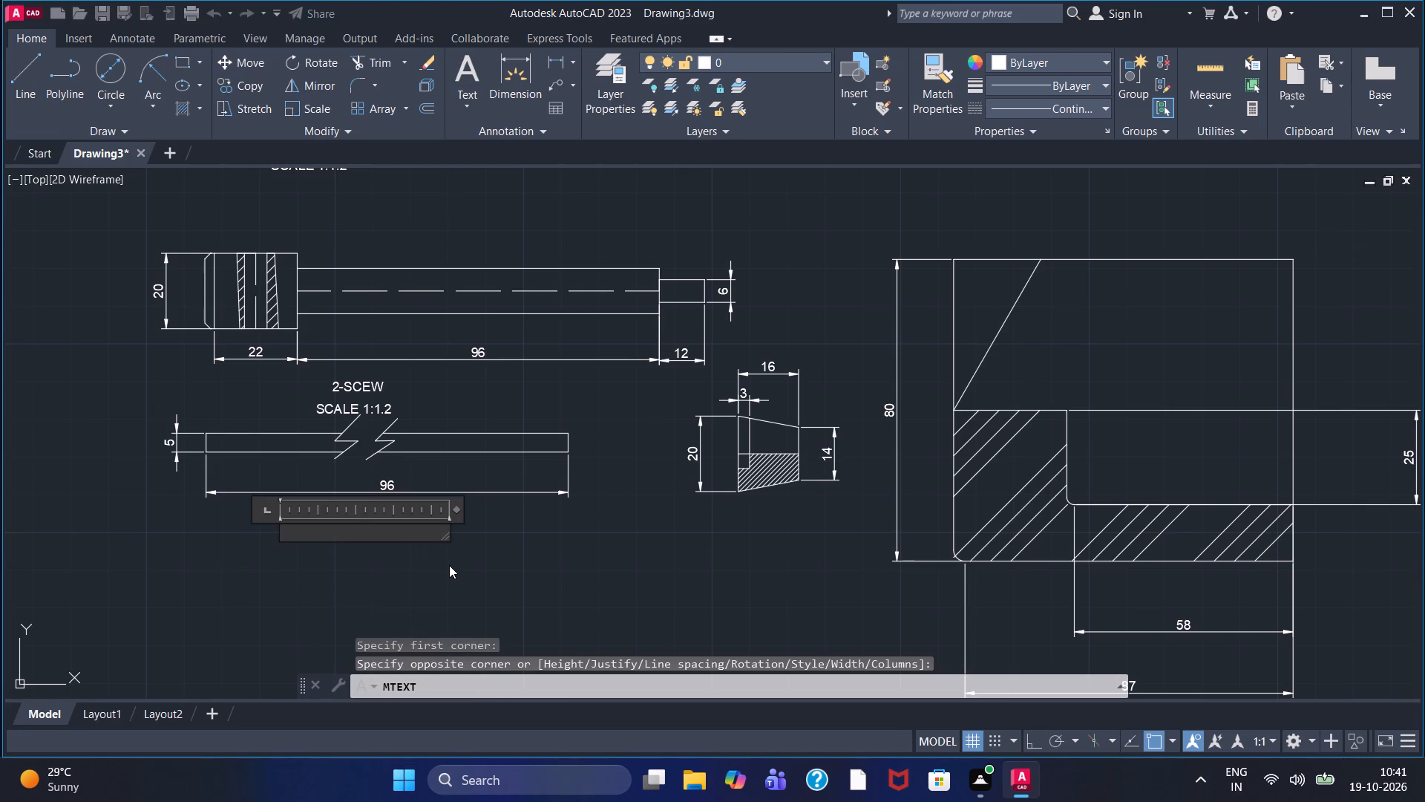
{"action": "key", "text": "3"}
{"action": "type", "text": "-BAR"}
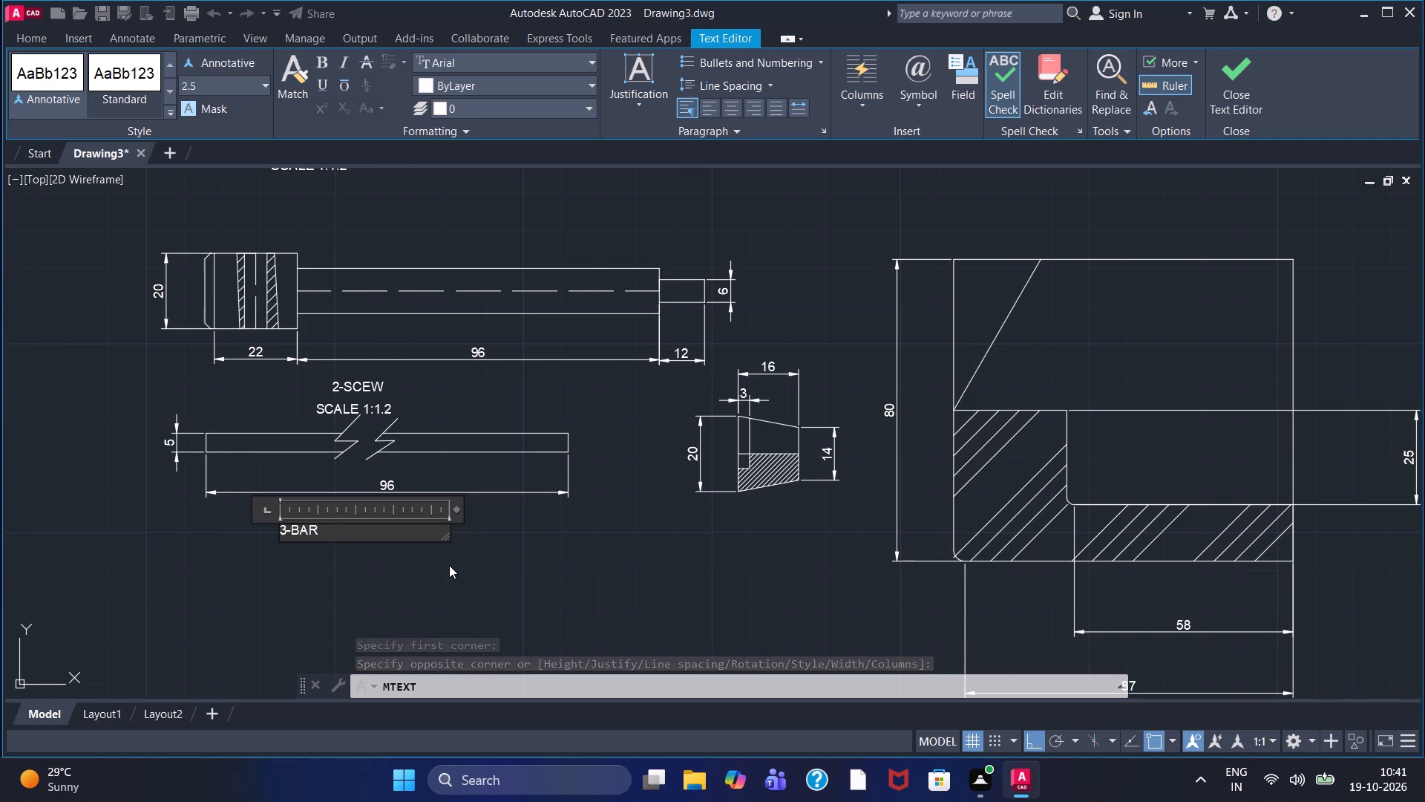
{"action": "left_click", "coordinate": [492, 539]}
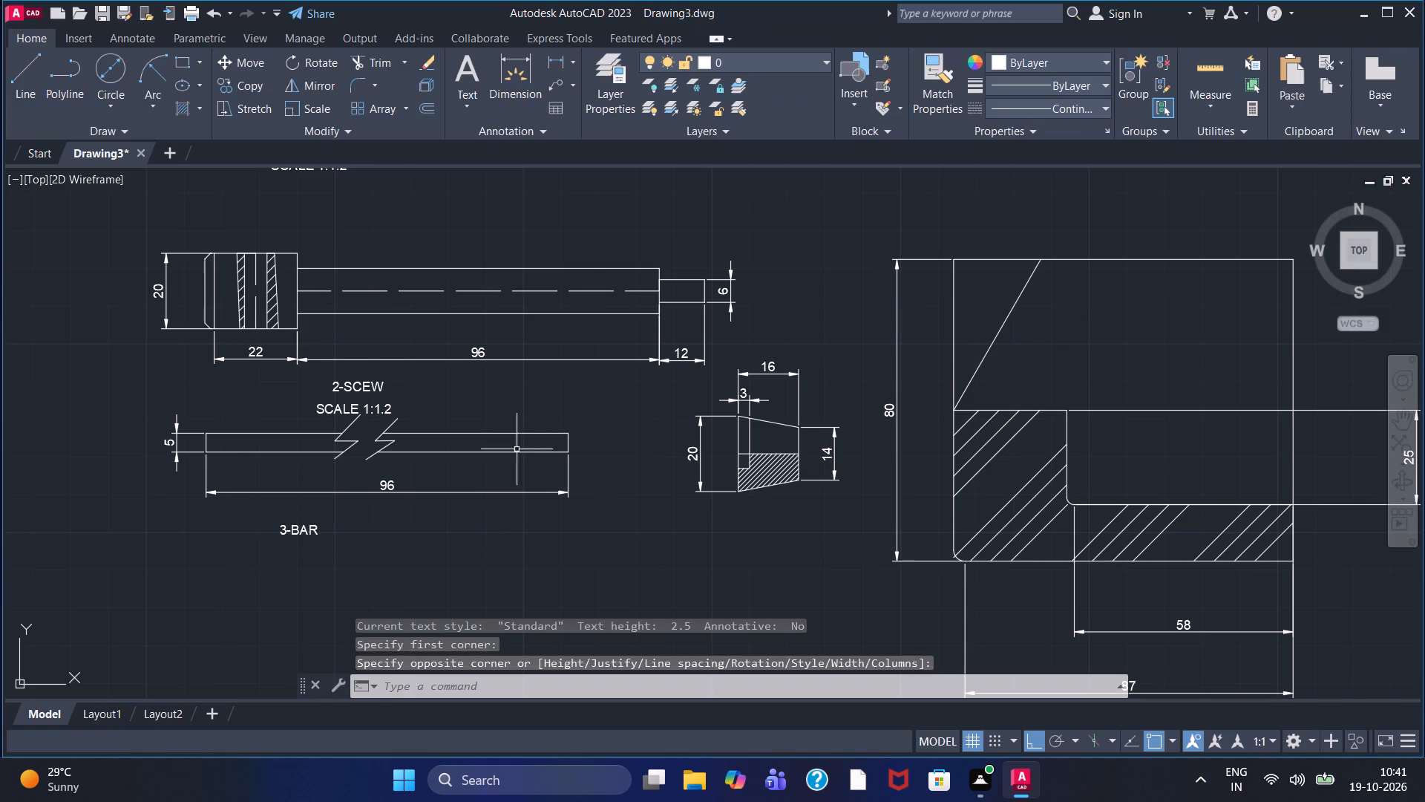
Add a multiline text note reading "SCALE-1:1.2" directly beneath the 3-BAR label.
{"action": "left_click", "coordinate": [466, 63]}
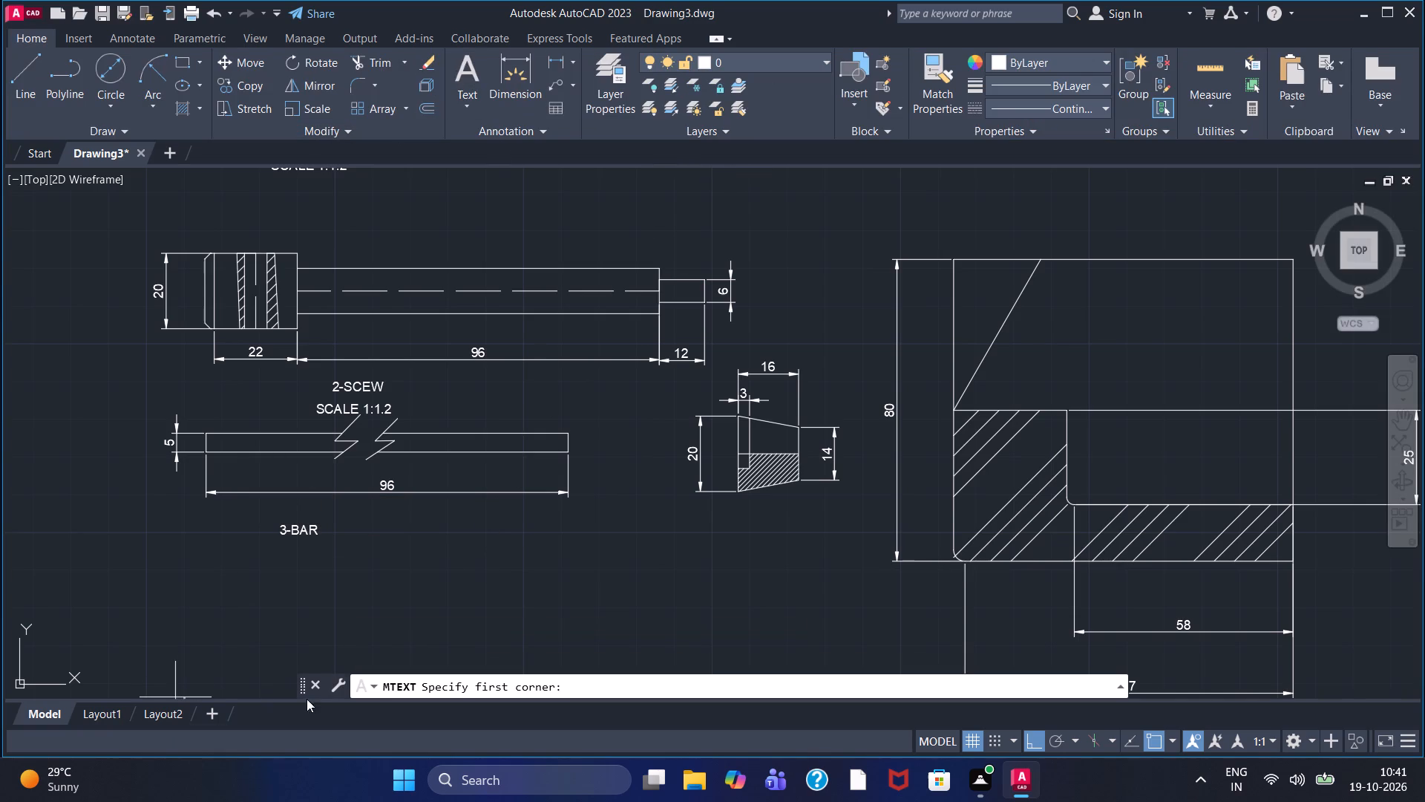
{"action": "left_click", "coordinate": [263, 558]}
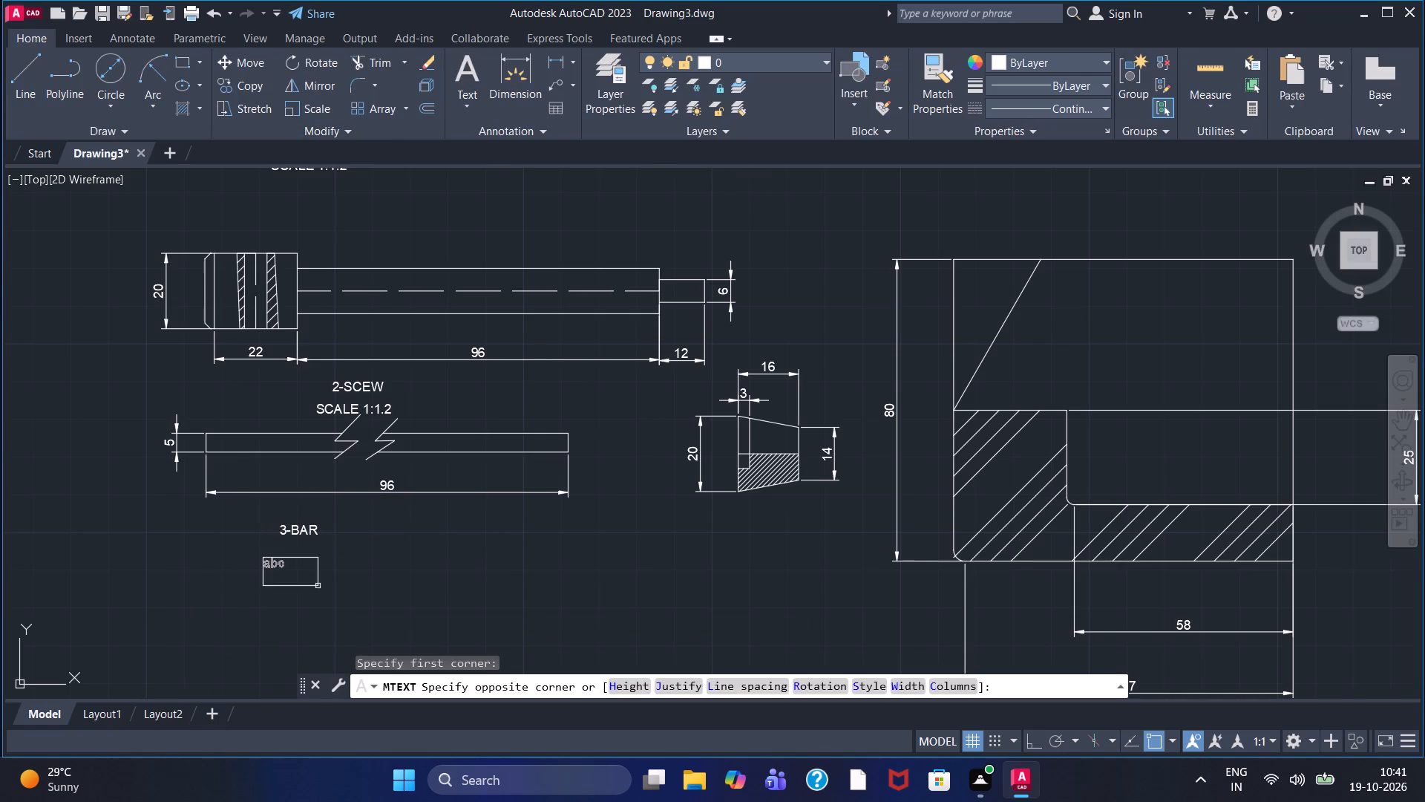
{"action": "left_click", "coordinate": [431, 596]}
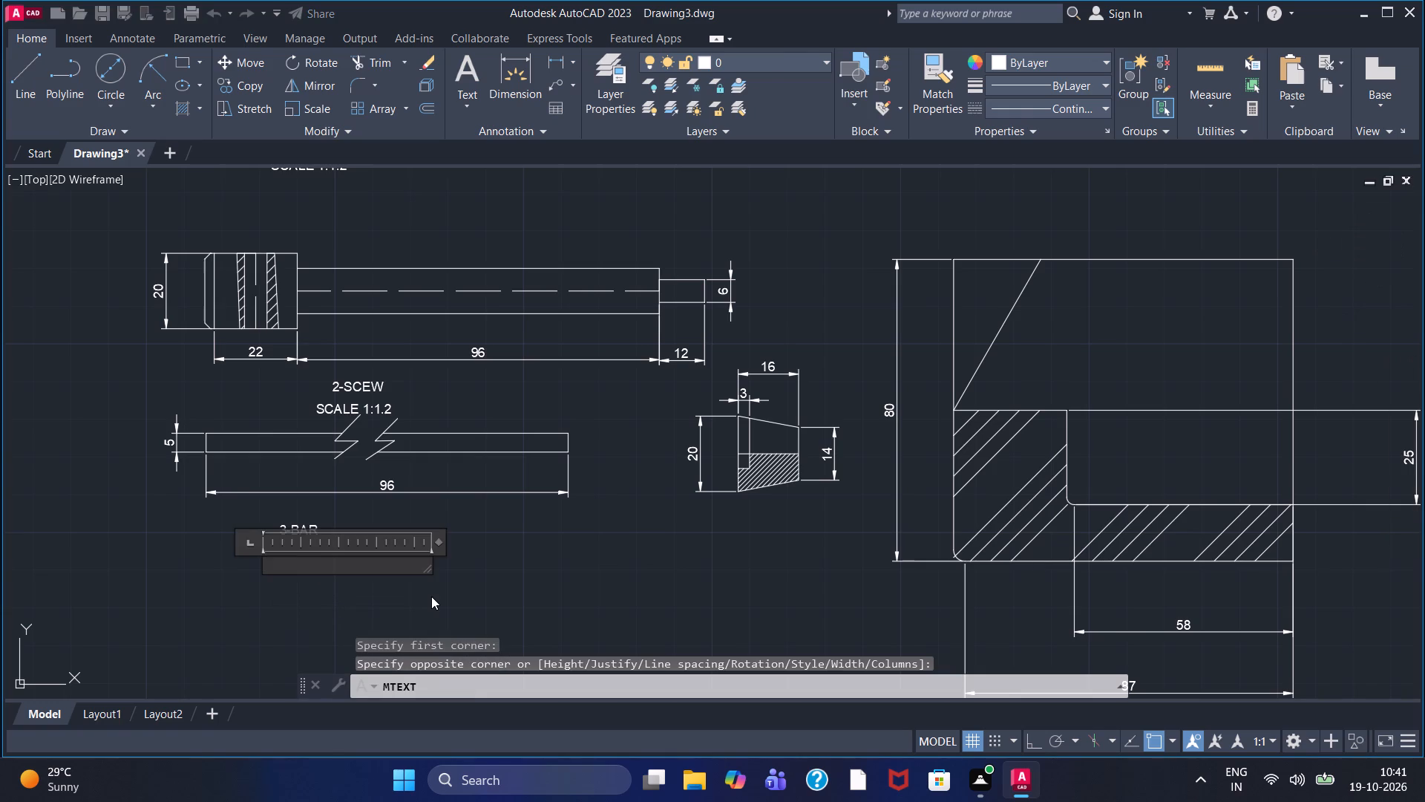
{"action": "type", "text": "SCALE"}
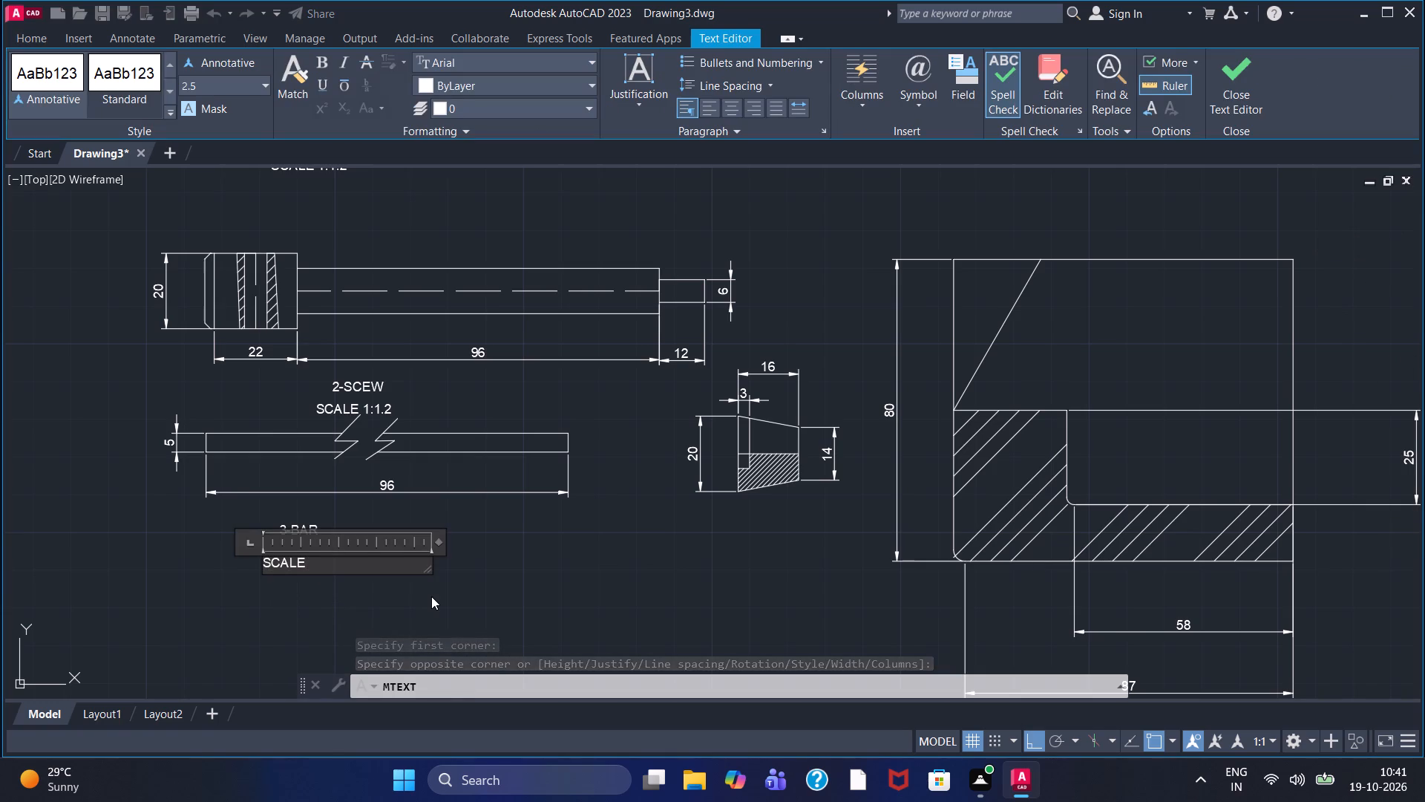
{"action": "key", "text": "minus"}
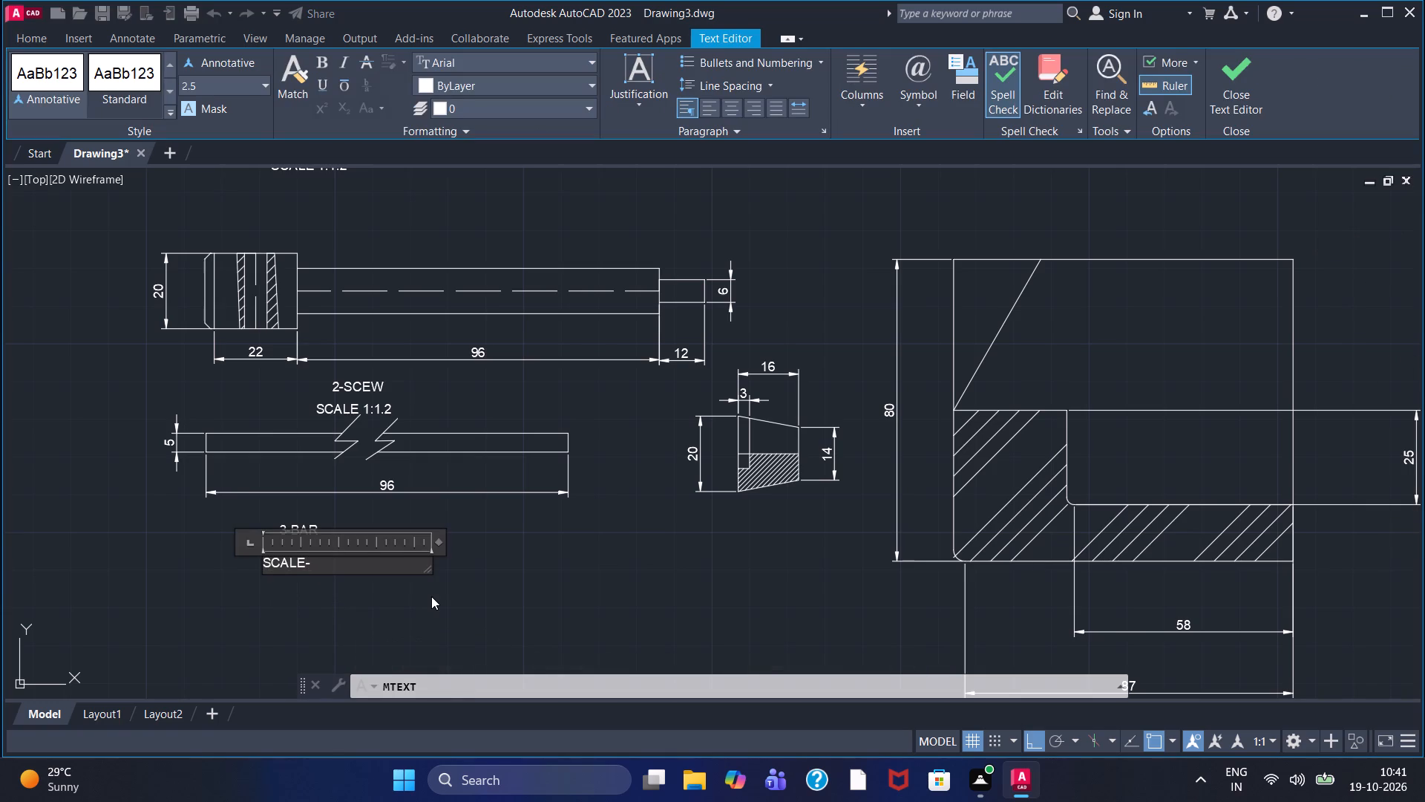
{"action": "type", "text": "1:1"}
{"action": "type", "text": ".2"}
{"action": "left_click", "coordinate": [457, 581]}
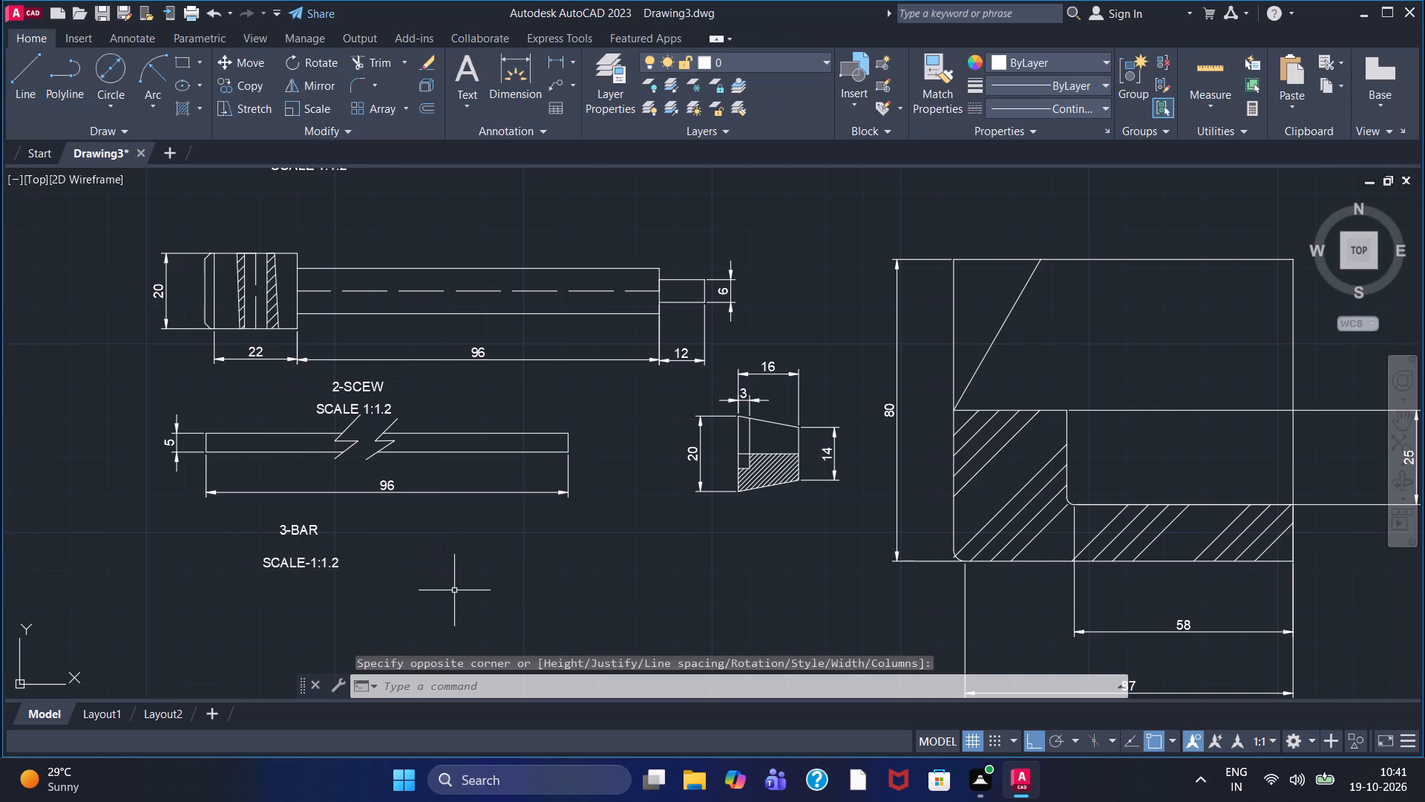
Start a multiline text label below the small tapered, half-hatched part's view.
{"action": "left_click", "coordinate": [474, 74]}
{"action": "left_click", "coordinate": [725, 528]}
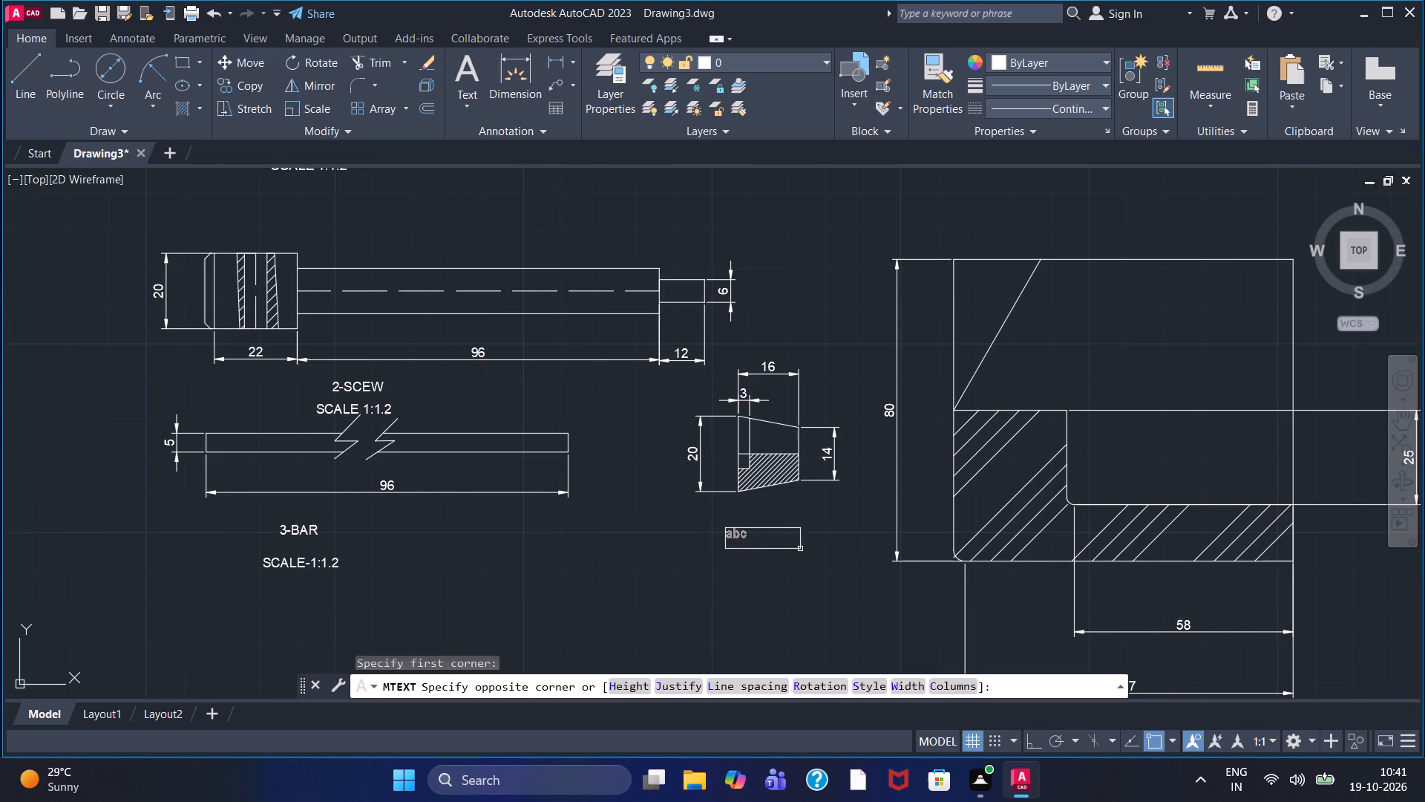
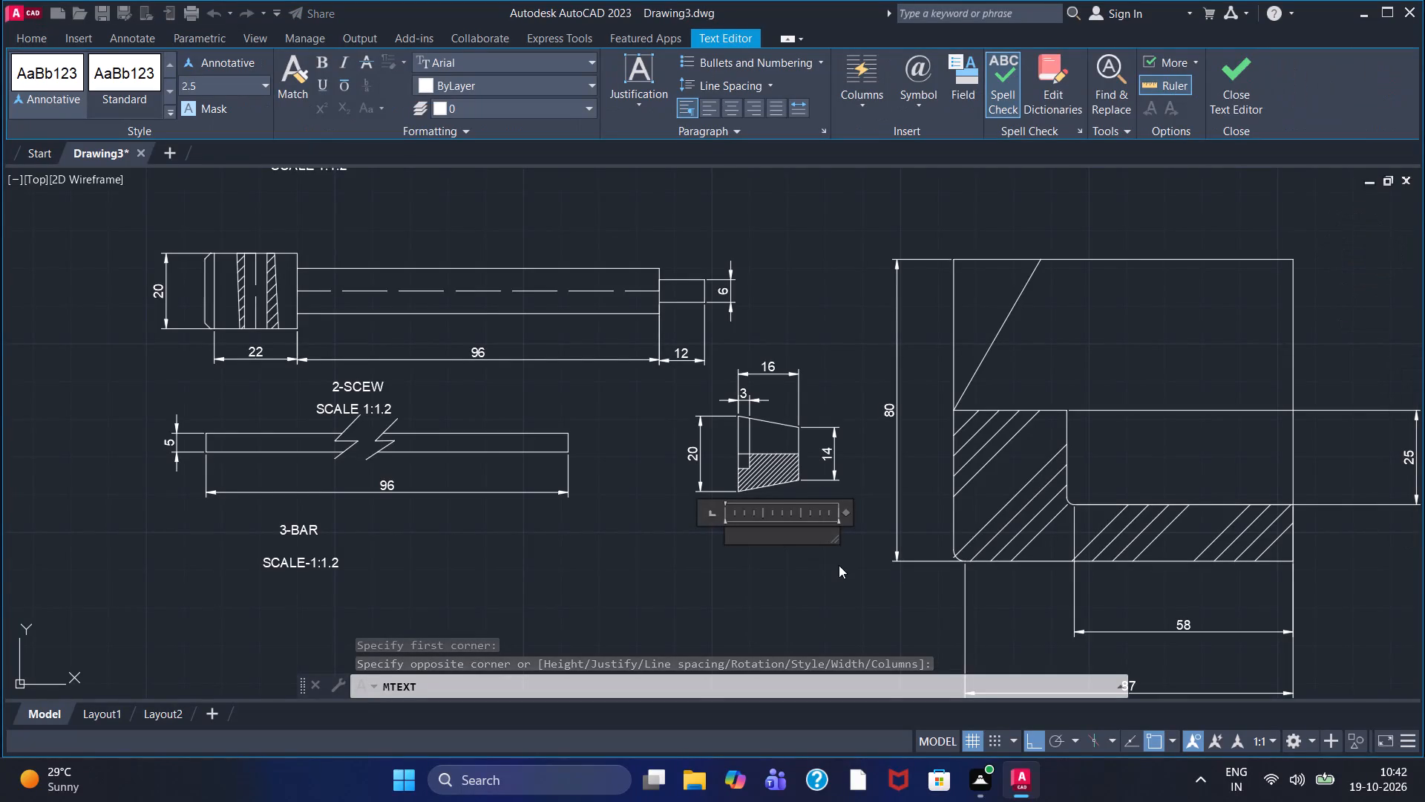
Enter "4-BUSH" as the label text below the small tapered, half-hatched part.
{"action": "key", "text": "4"}
{"action": "key", "text": "minus"}
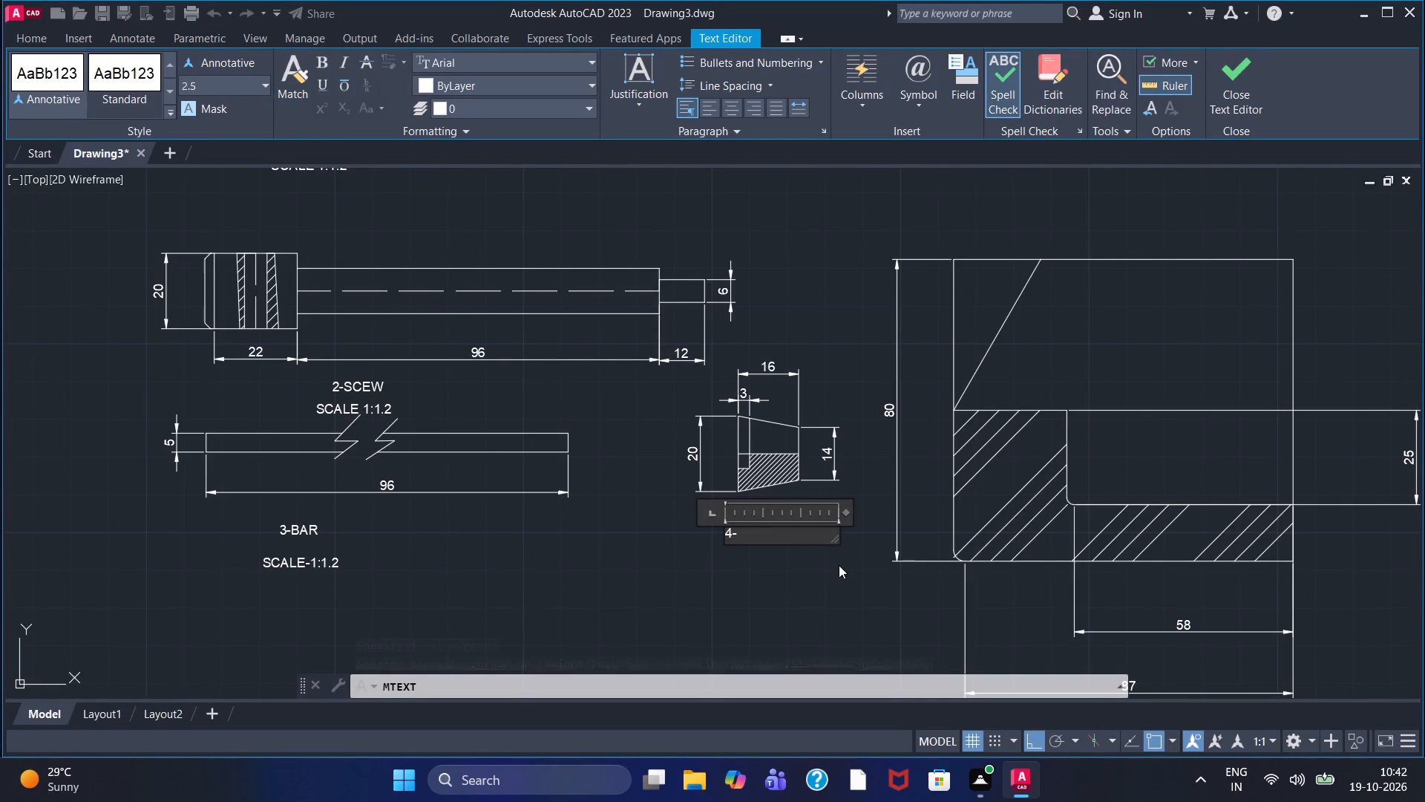
{"action": "type", "text": "BUSH"}
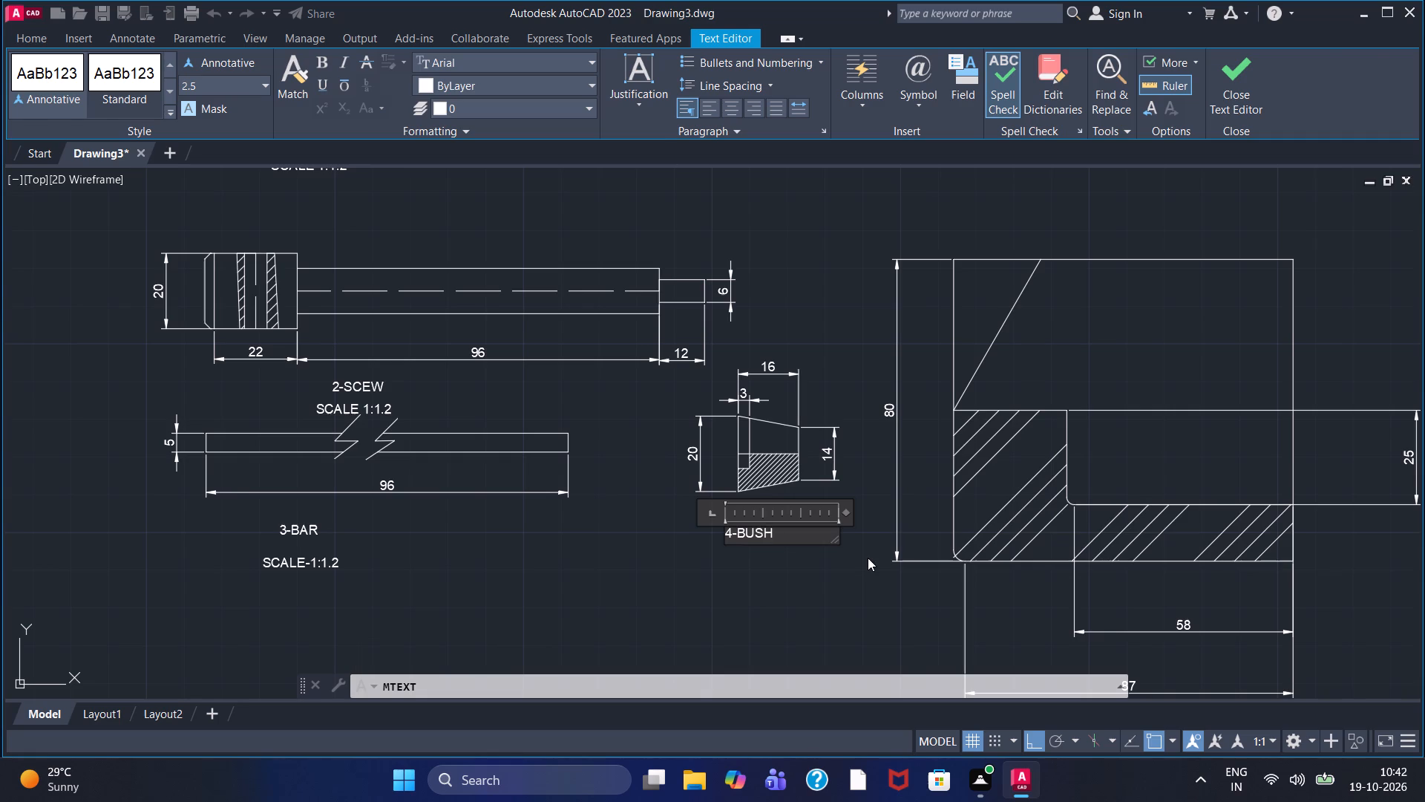
{"action": "left_click", "coordinate": [868, 556]}
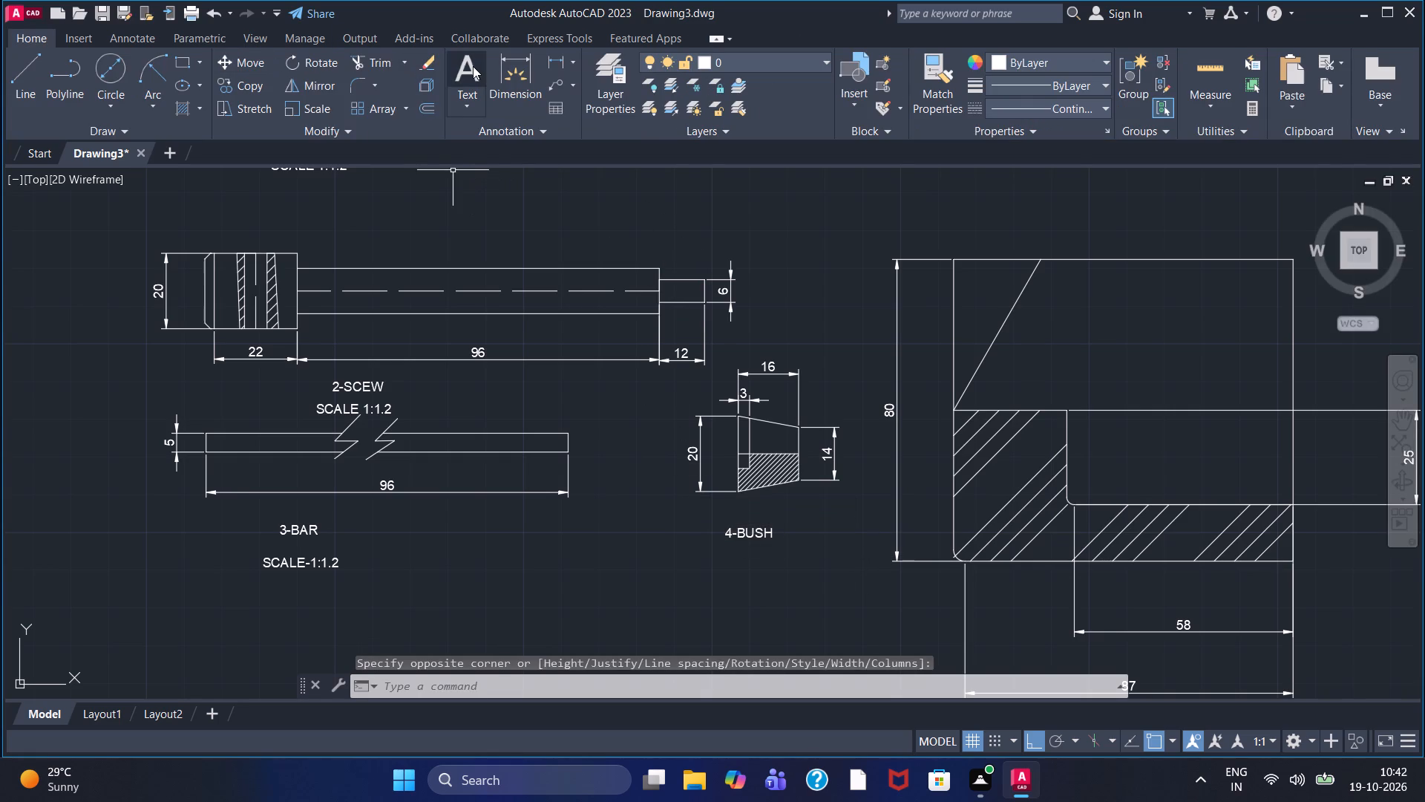
Add a multiline text note reading "SCALE 1.5:1" directly beneath the 4-BUSH label.
{"action": "left_click", "coordinate": [473, 66]}
{"action": "left_click", "coordinate": [722, 563]}
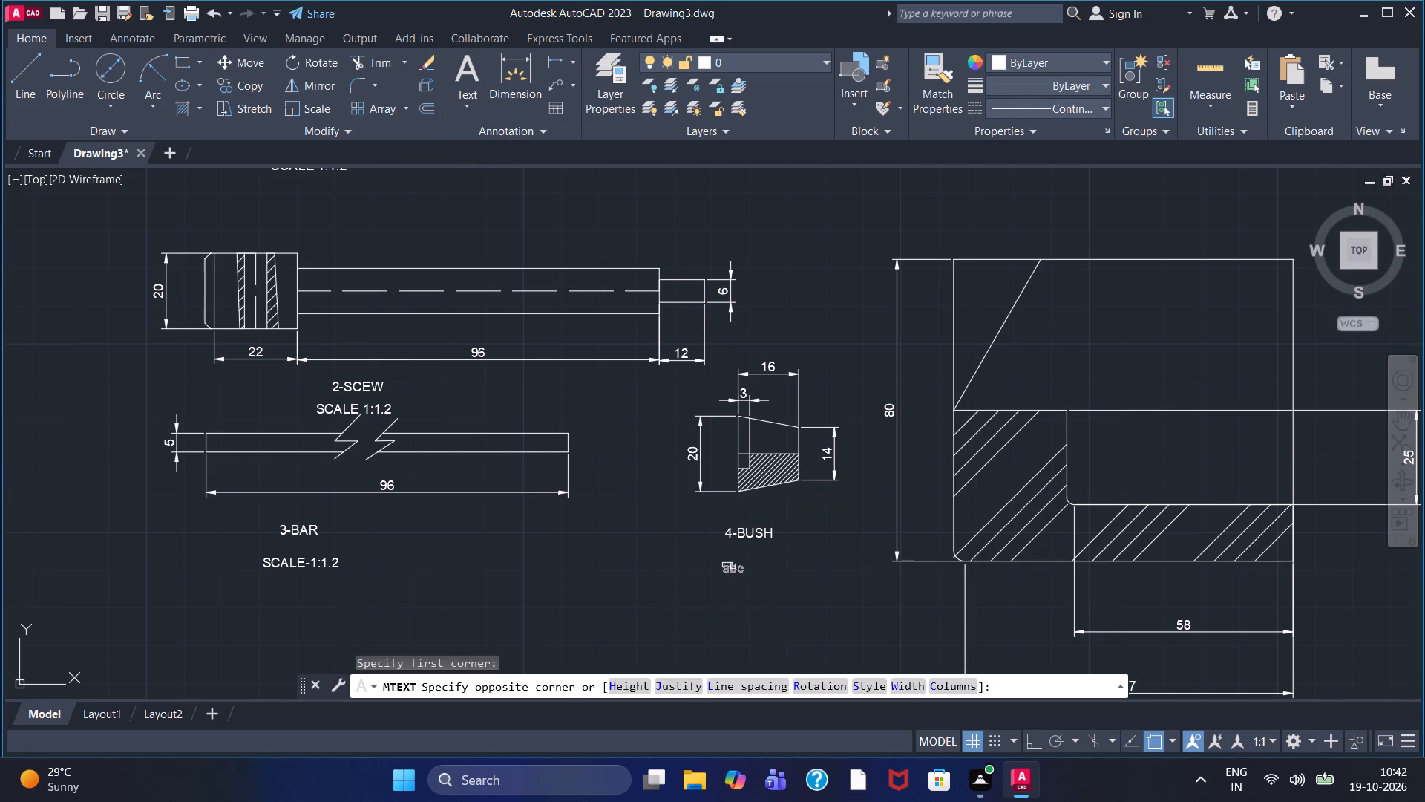
{"action": "left_click", "coordinate": [811, 610]}
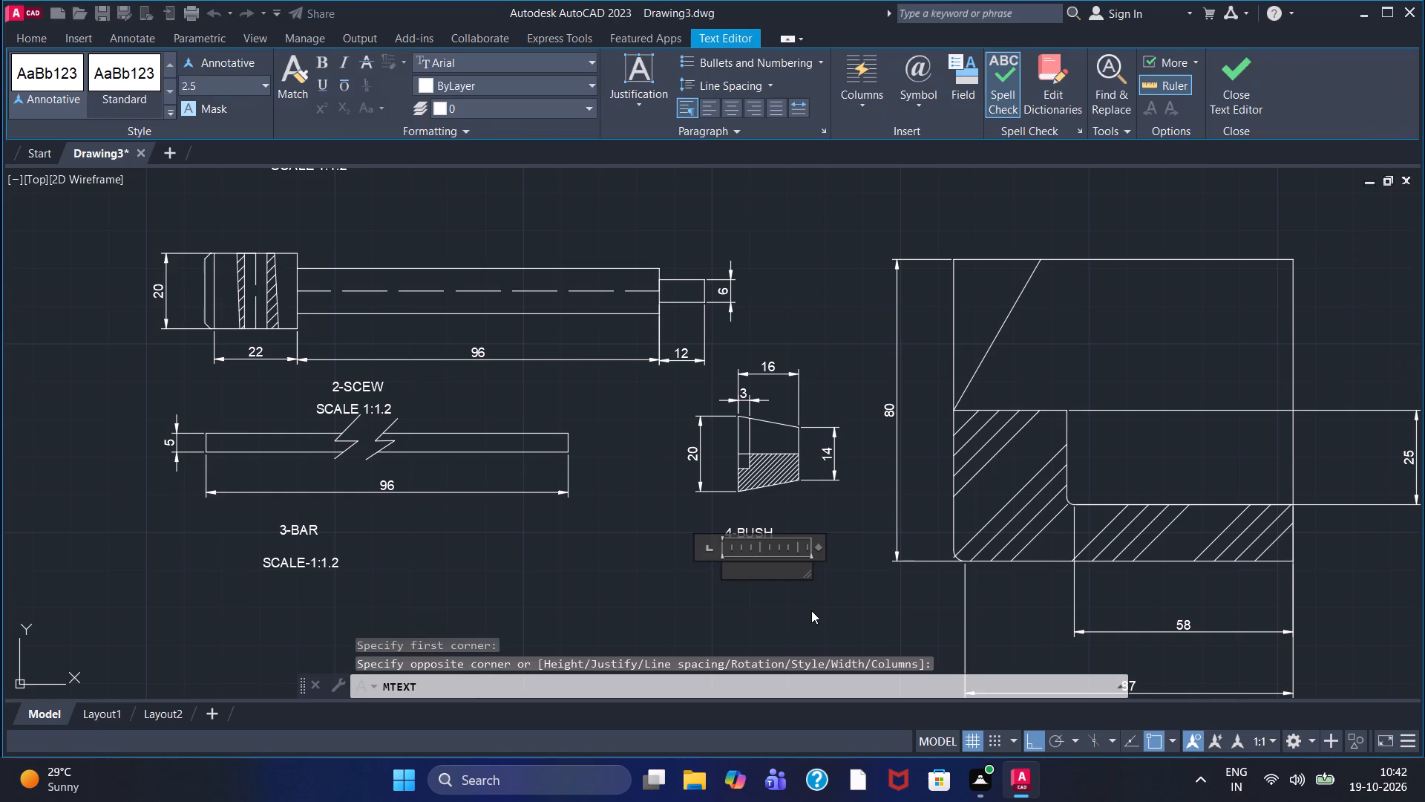
{"action": "type", "text": "SCALE"}
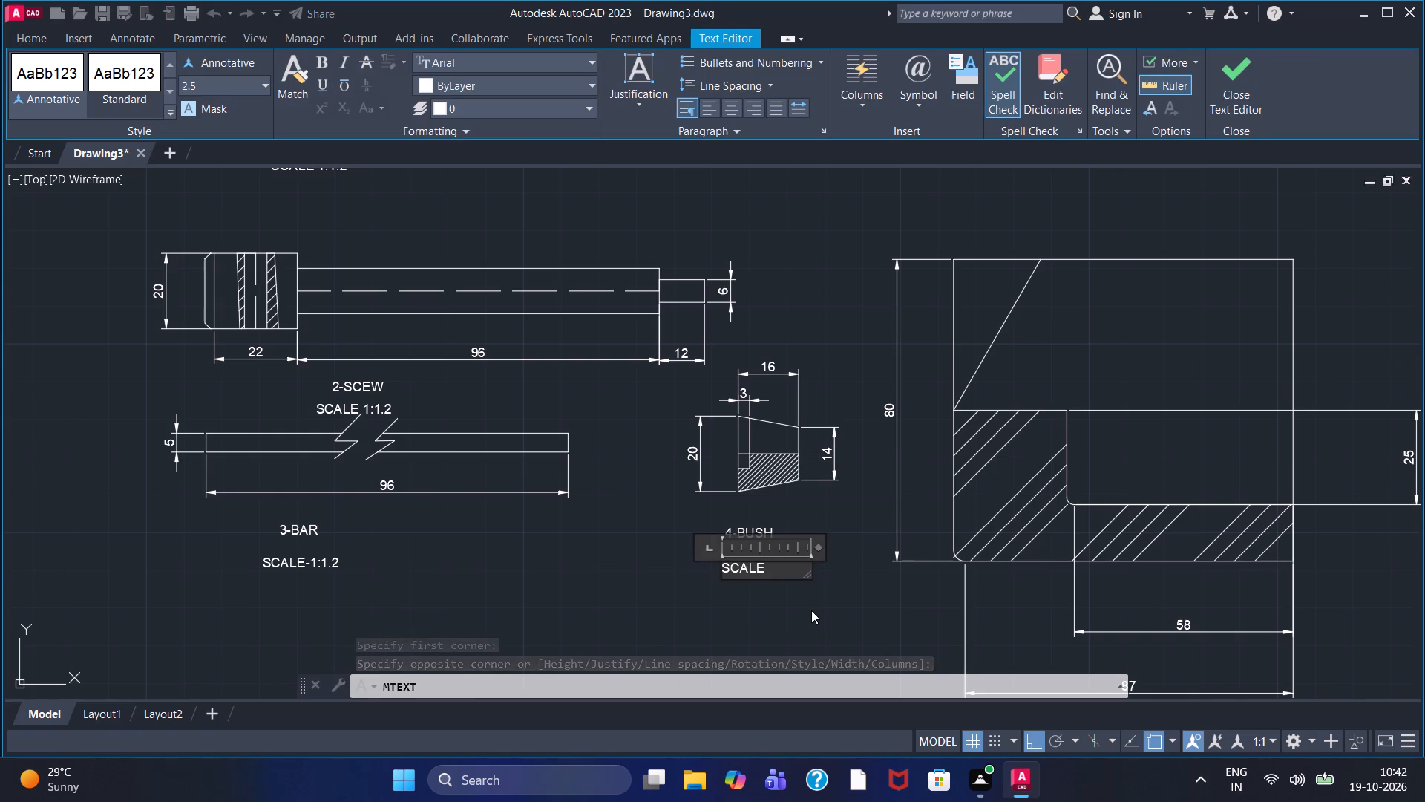
{"action": "key", "text": "space"}
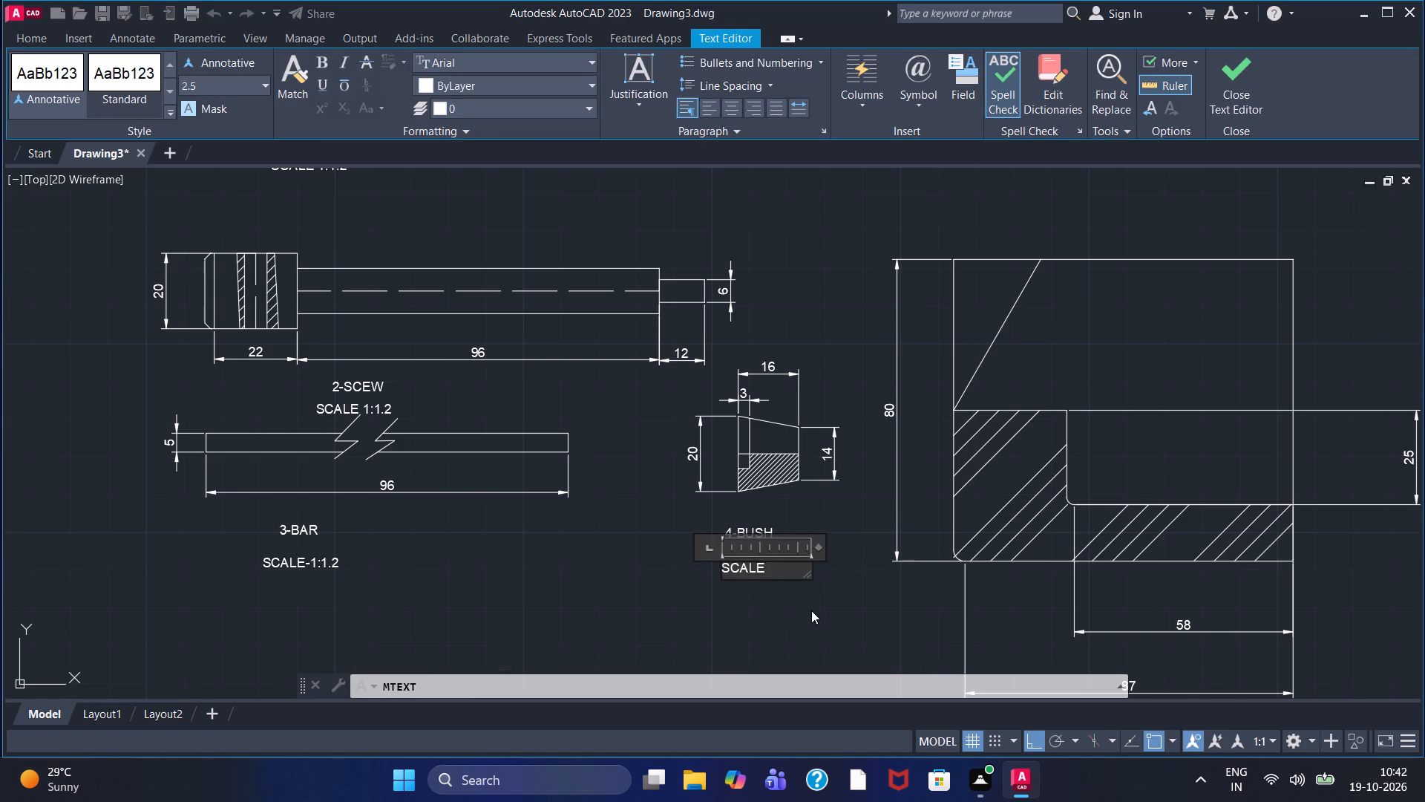
{"action": "key", "text": "1"}
{"action": "type", "text": ".5:1"}
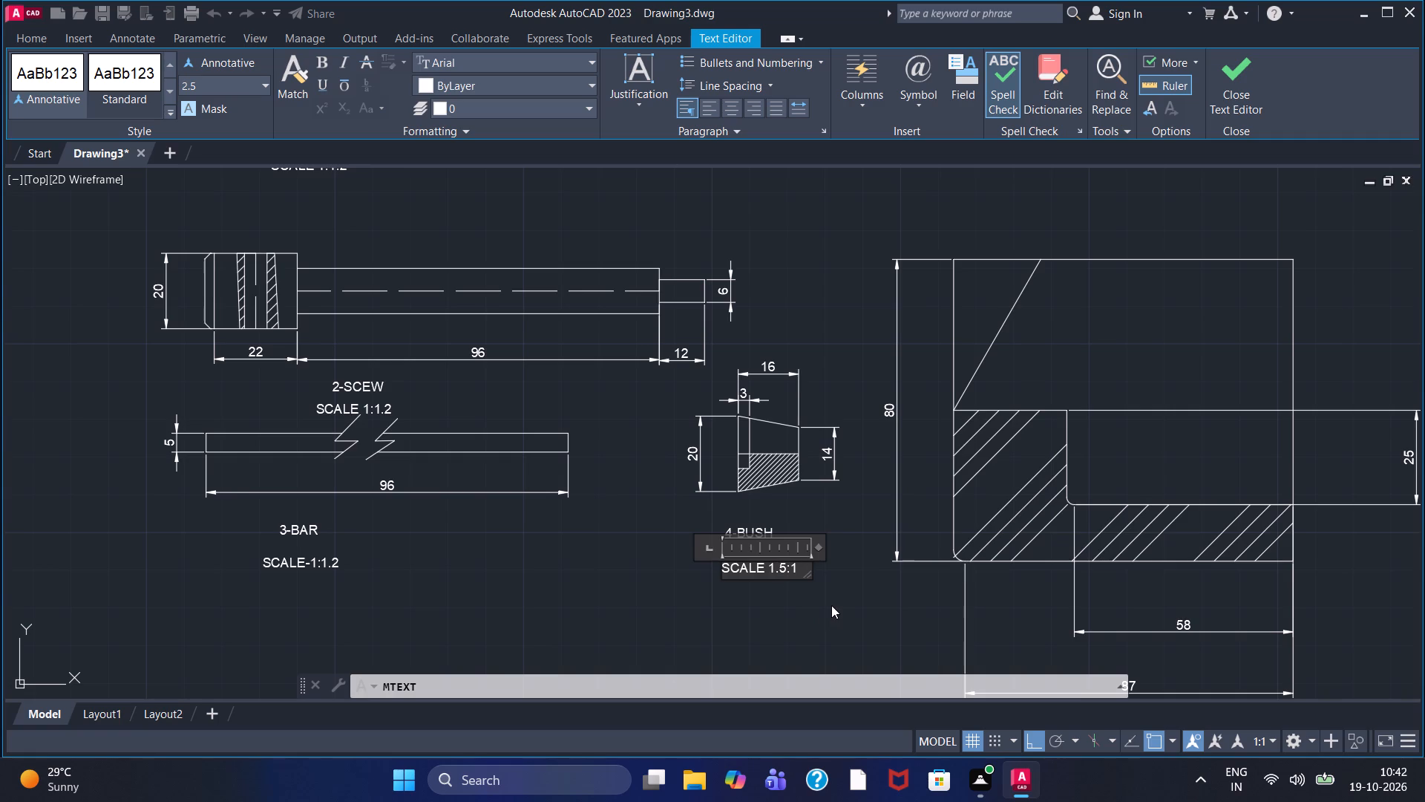
{"action": "left_click", "coordinate": [831, 605]}
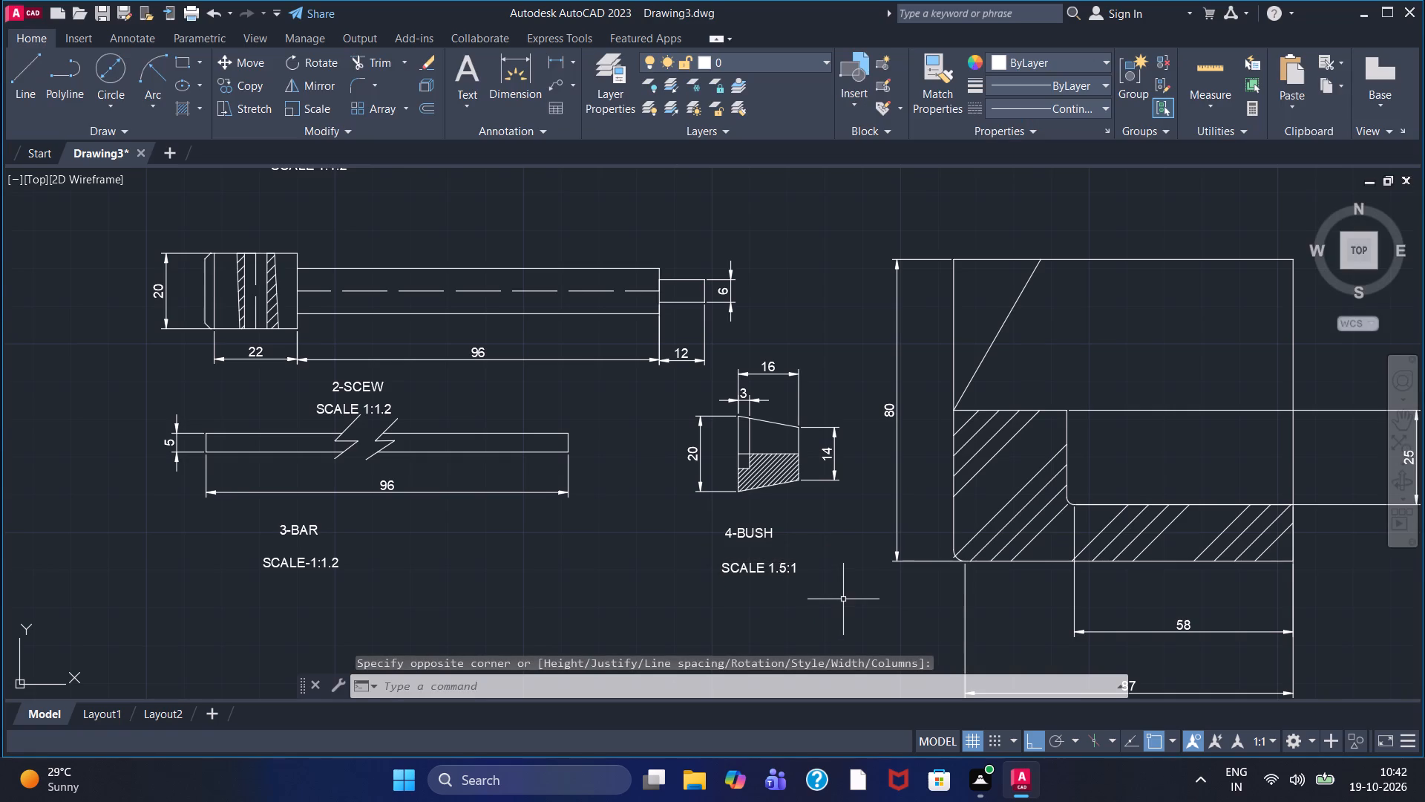
Add the multiline text label "5-CAP" below the overall width dimension of the large L-shaped hatched part.
{"action": "scroll", "coordinate": [843, 599], "scroll_direction": "down", "scroll_amount": 2}
{"action": "middle_click_drag", "start_coordinate": [843, 599], "coordinate": [782, 485]}
{"action": "scroll", "coordinate": [866, 564], "scroll_direction": "up", "scroll_amount": 1}
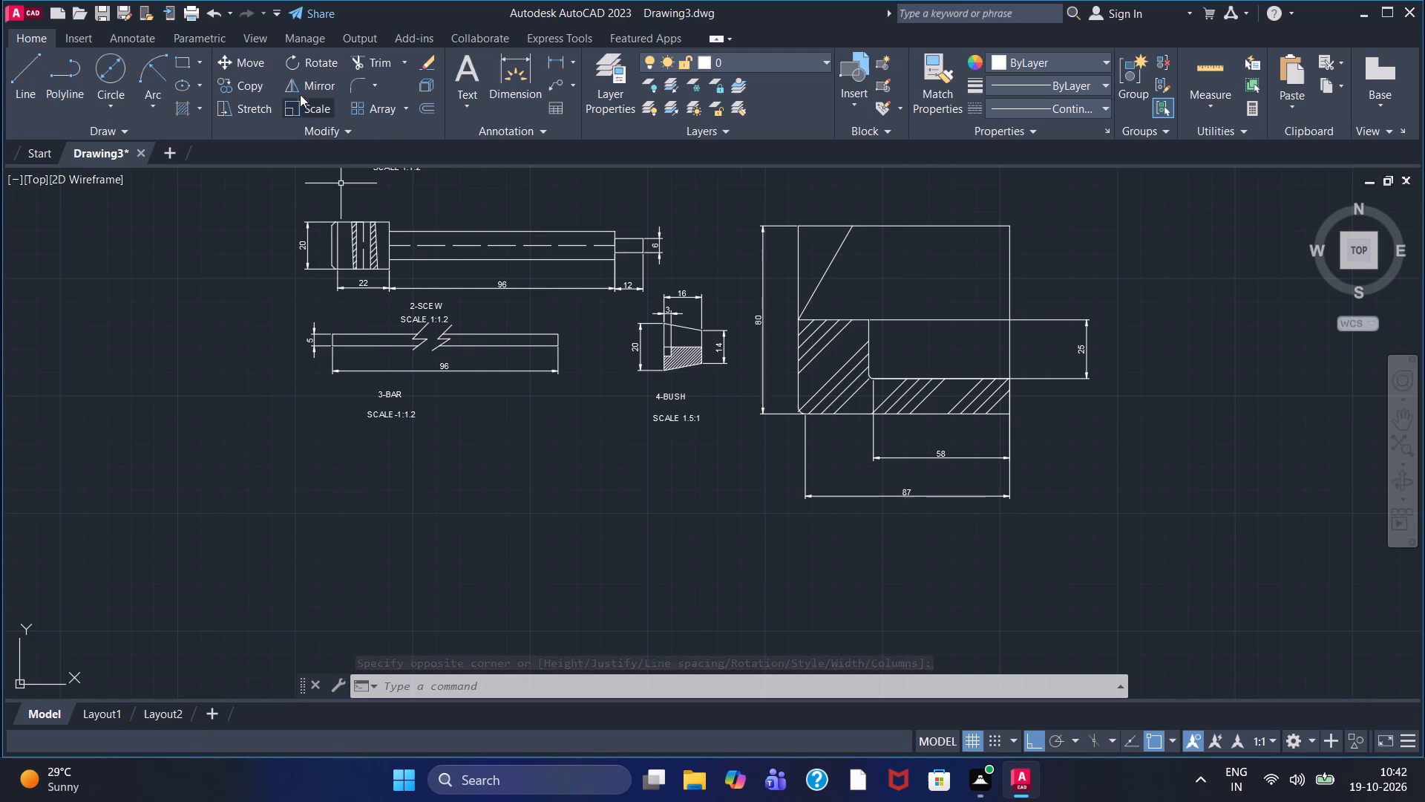
{"action": "left_click", "coordinate": [473, 68]}
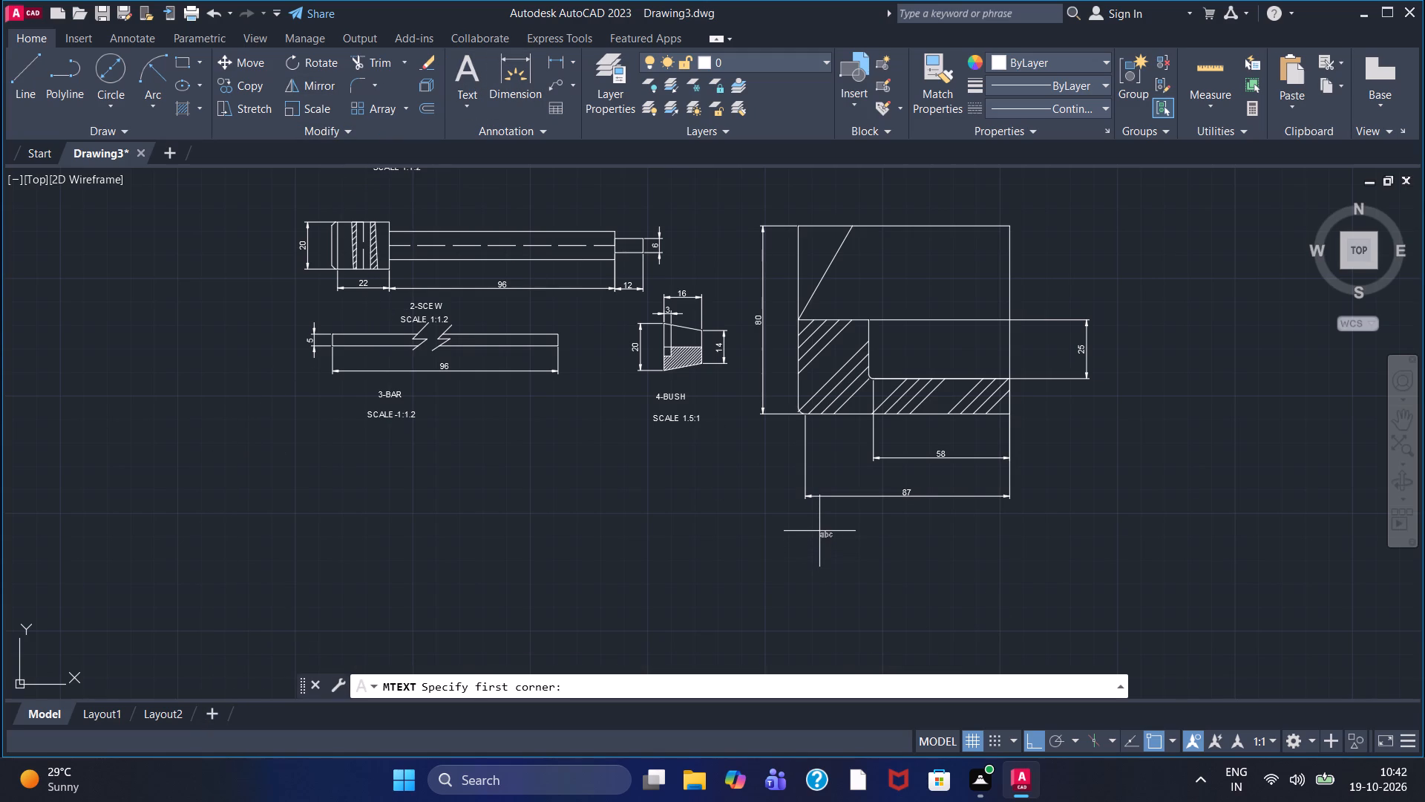
{"action": "left_click", "coordinate": [851, 520]}
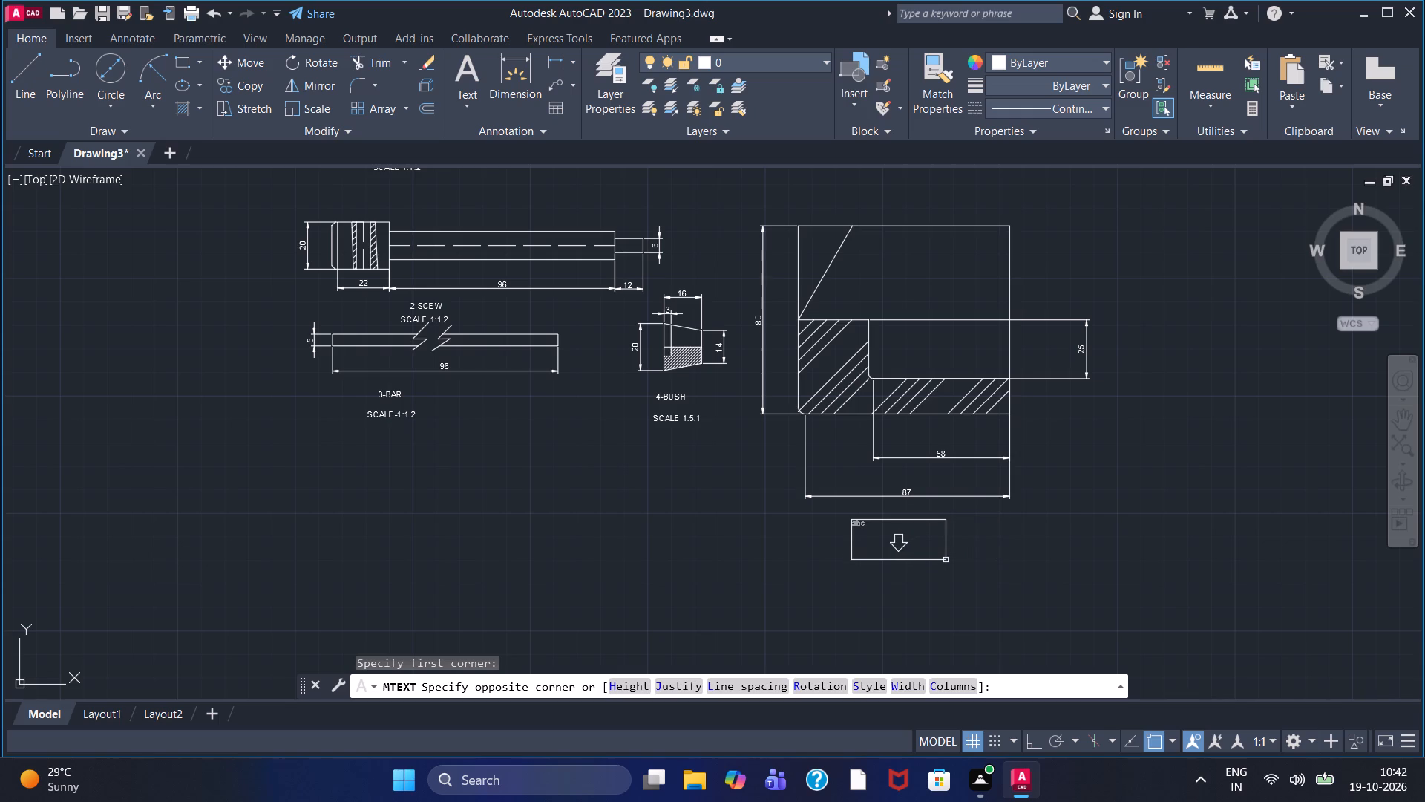
{"action": "left_click", "coordinate": [946, 560]}
{"action": "key", "text": "5"}
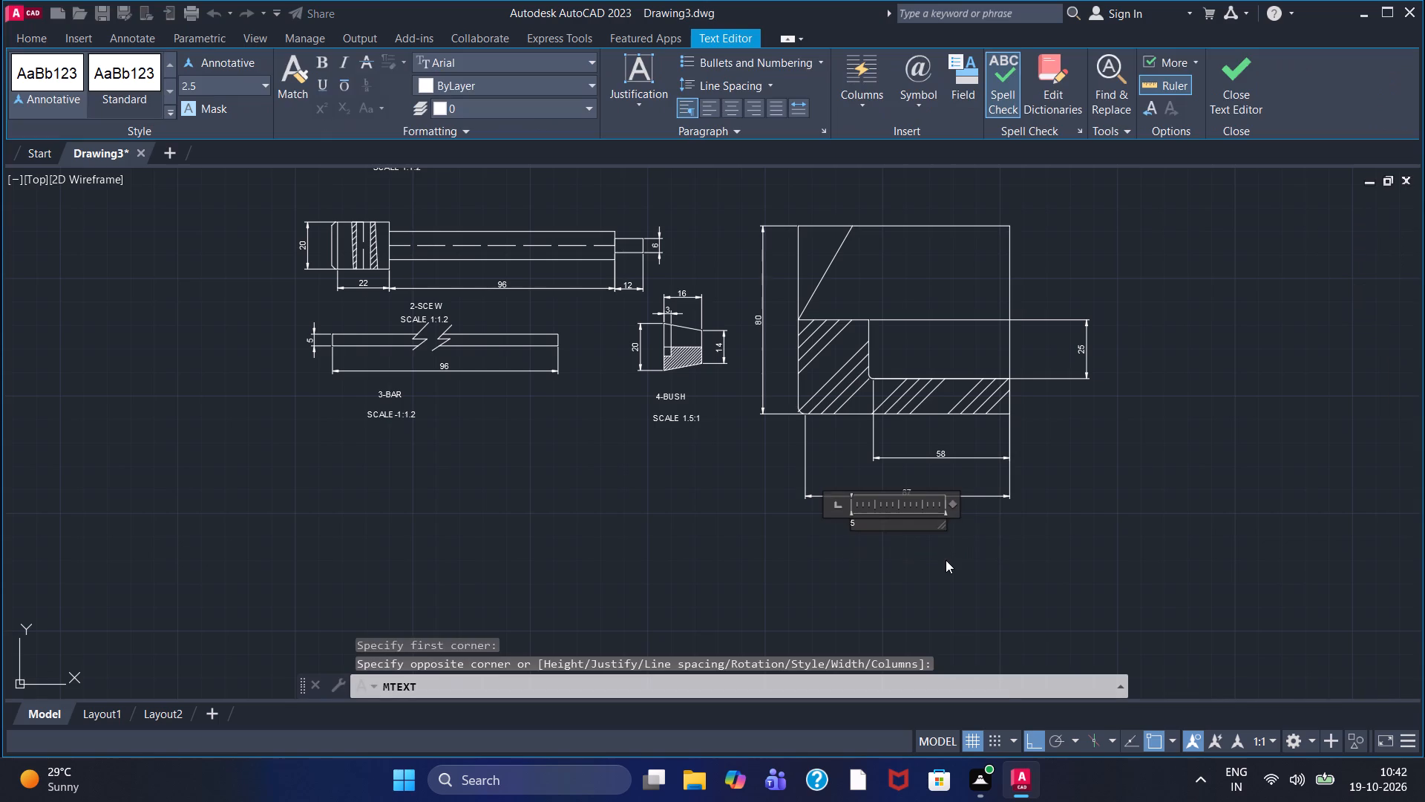
{"action": "type", "text": "-CAP"}
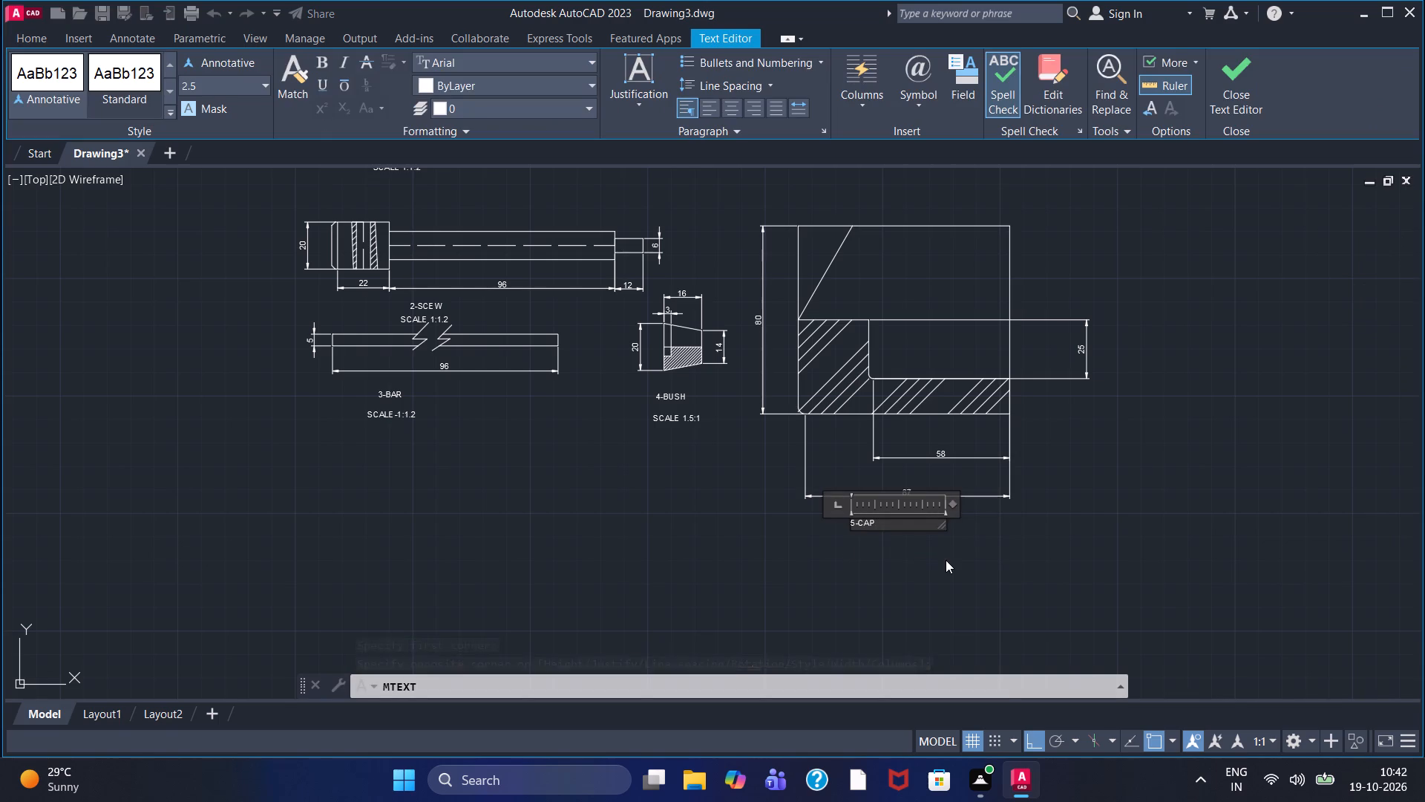
{"action": "left_click", "coordinate": [1016, 531]}
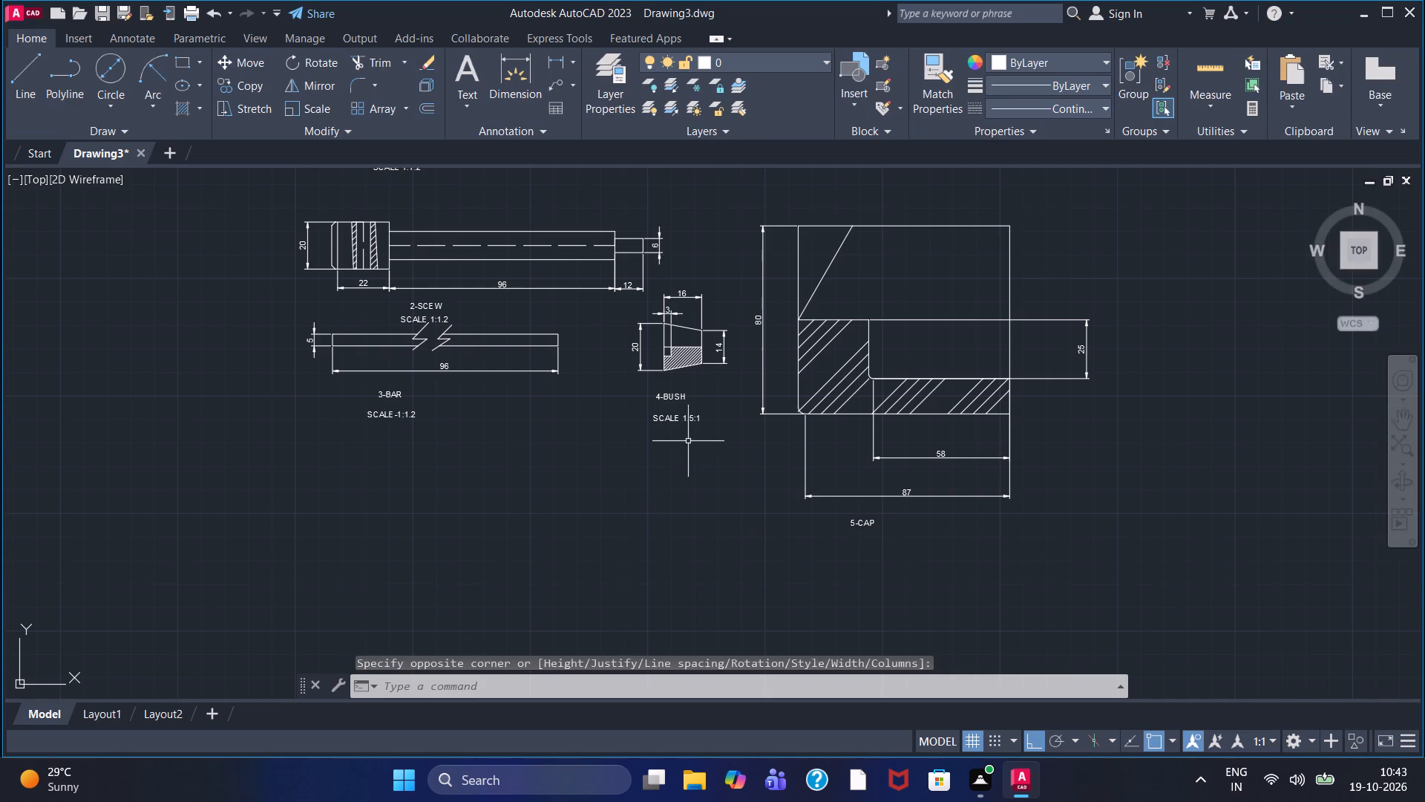
Add a multiline text note reading "SCALE 3:1" directly beneath the 5-CAP label.
{"action": "scroll", "coordinate": [845, 524], "scroll_direction": "up", "scroll_amount": 2}
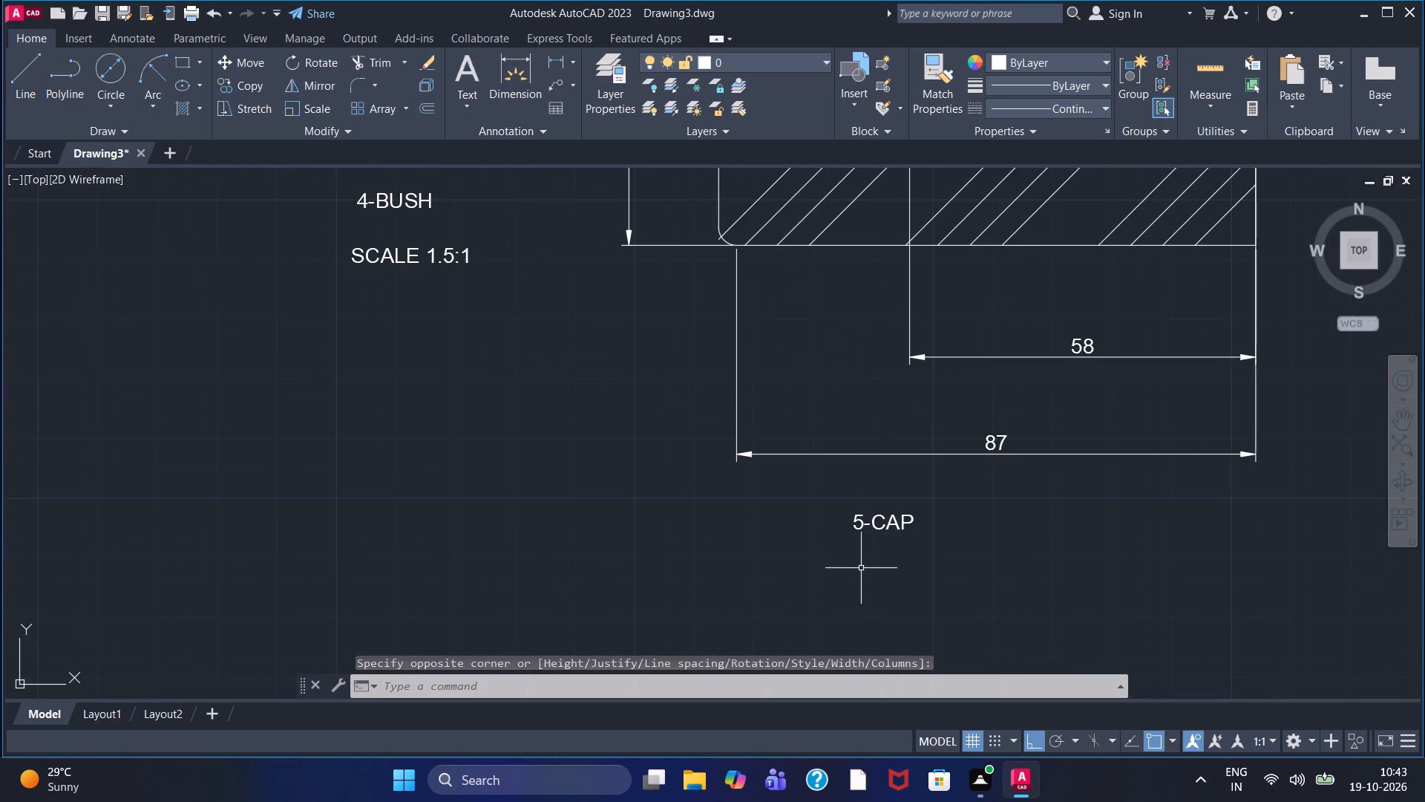
{"action": "left_click", "coordinate": [451, 76]}
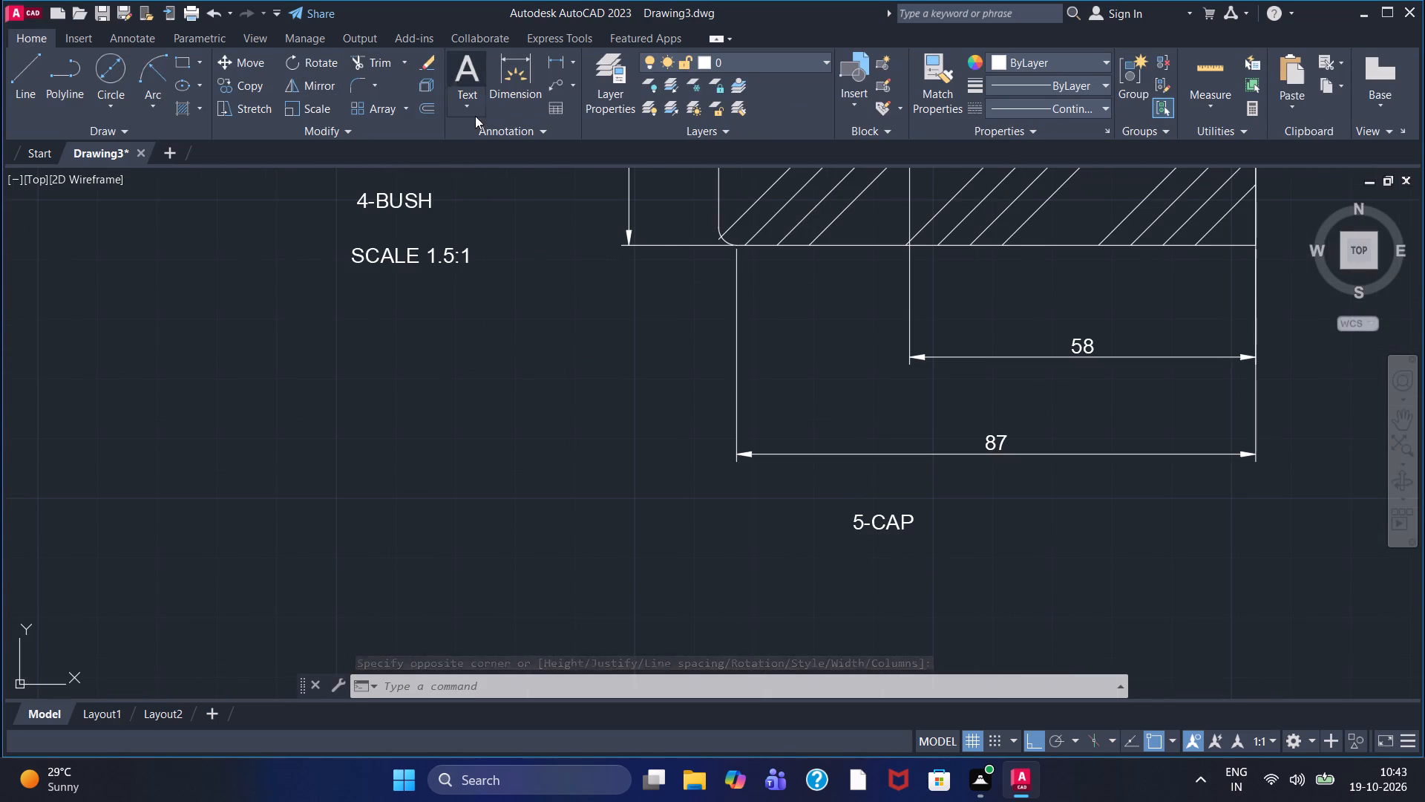
{"action": "left_click", "coordinate": [833, 572]}
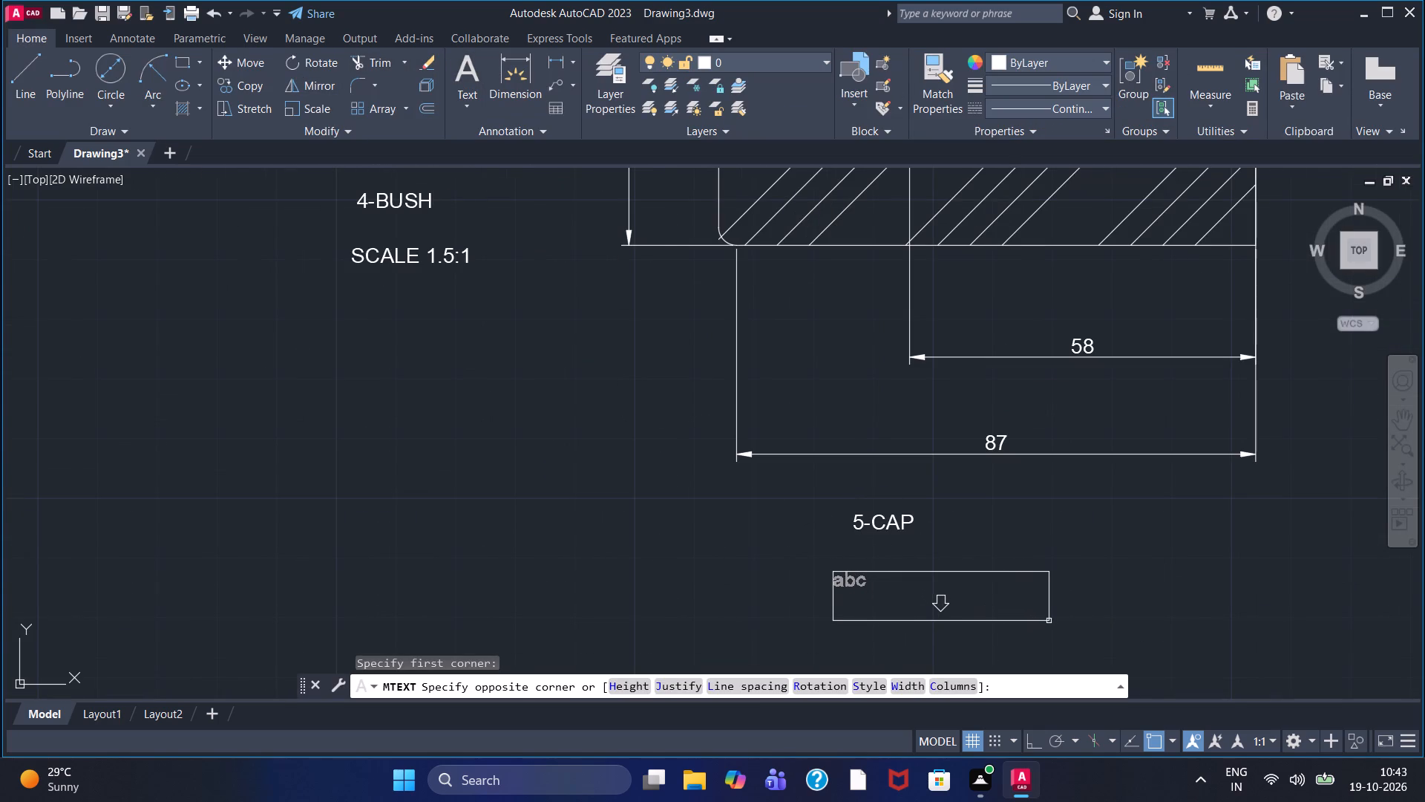
{"action": "left_click", "coordinate": [1050, 622]}
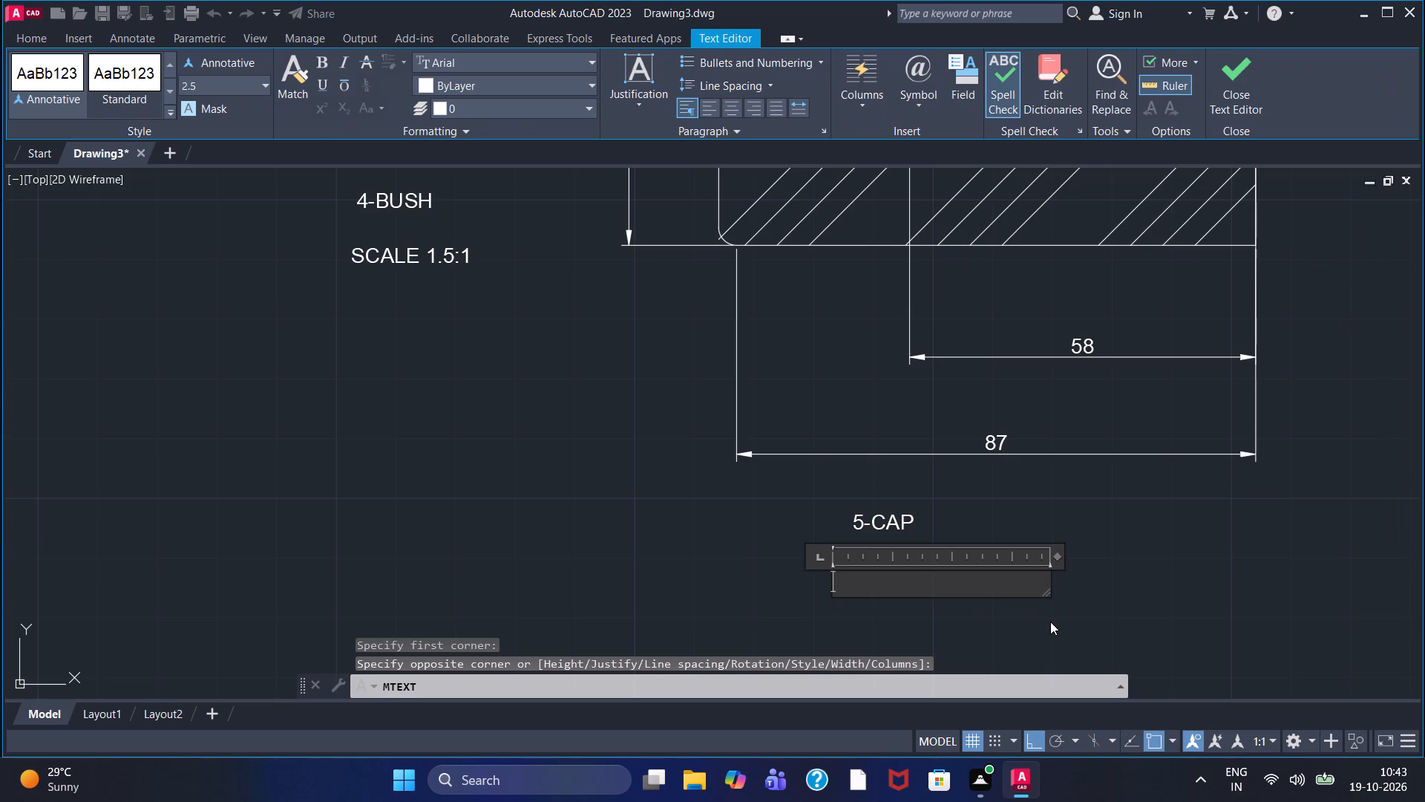
{"action": "type", "text": "SCALE"}
{"action": "key", "text": "space"}
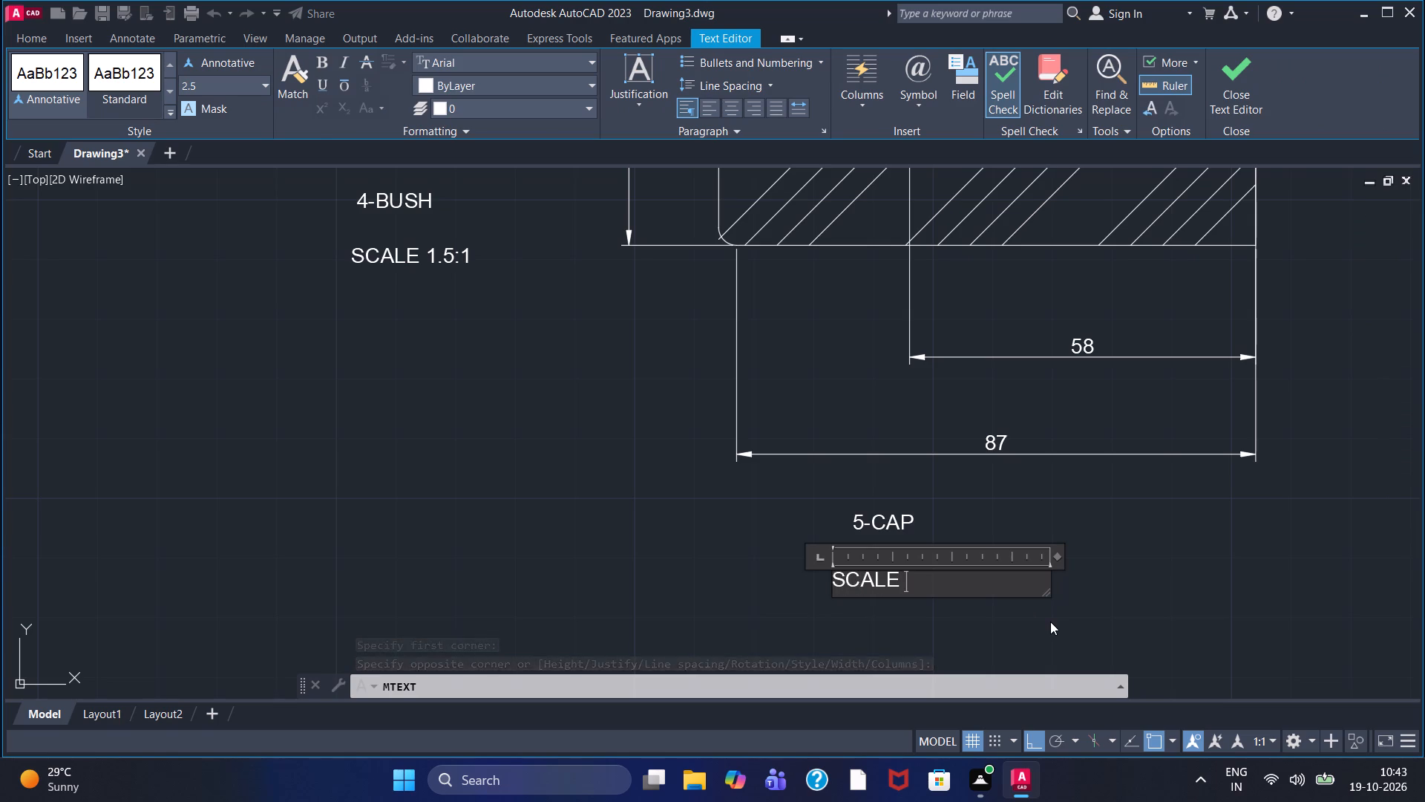
{"action": "type", "text": "3"}
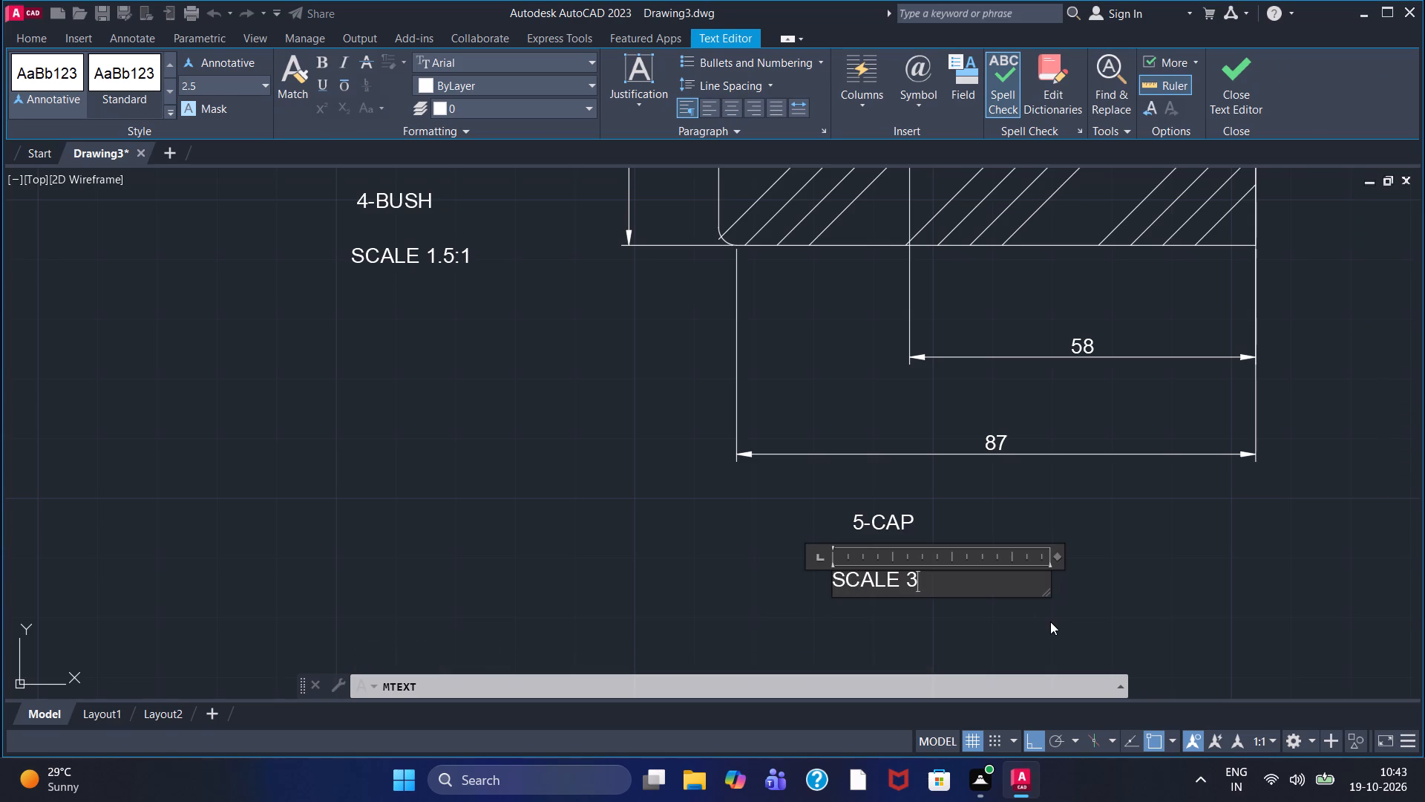
{"action": "key", "text": "shift+colon"}
{"action": "key", "text": "1"}
{"action": "left_click", "coordinate": [1136, 552]}
Save the drawing in the Documents folder as "C-Clamp Assembly.dwg" in AutoCAD 2018 format.
{"action": "scroll", "coordinate": [1136, 552], "scroll_direction": "down", "scroll_amount": 1}
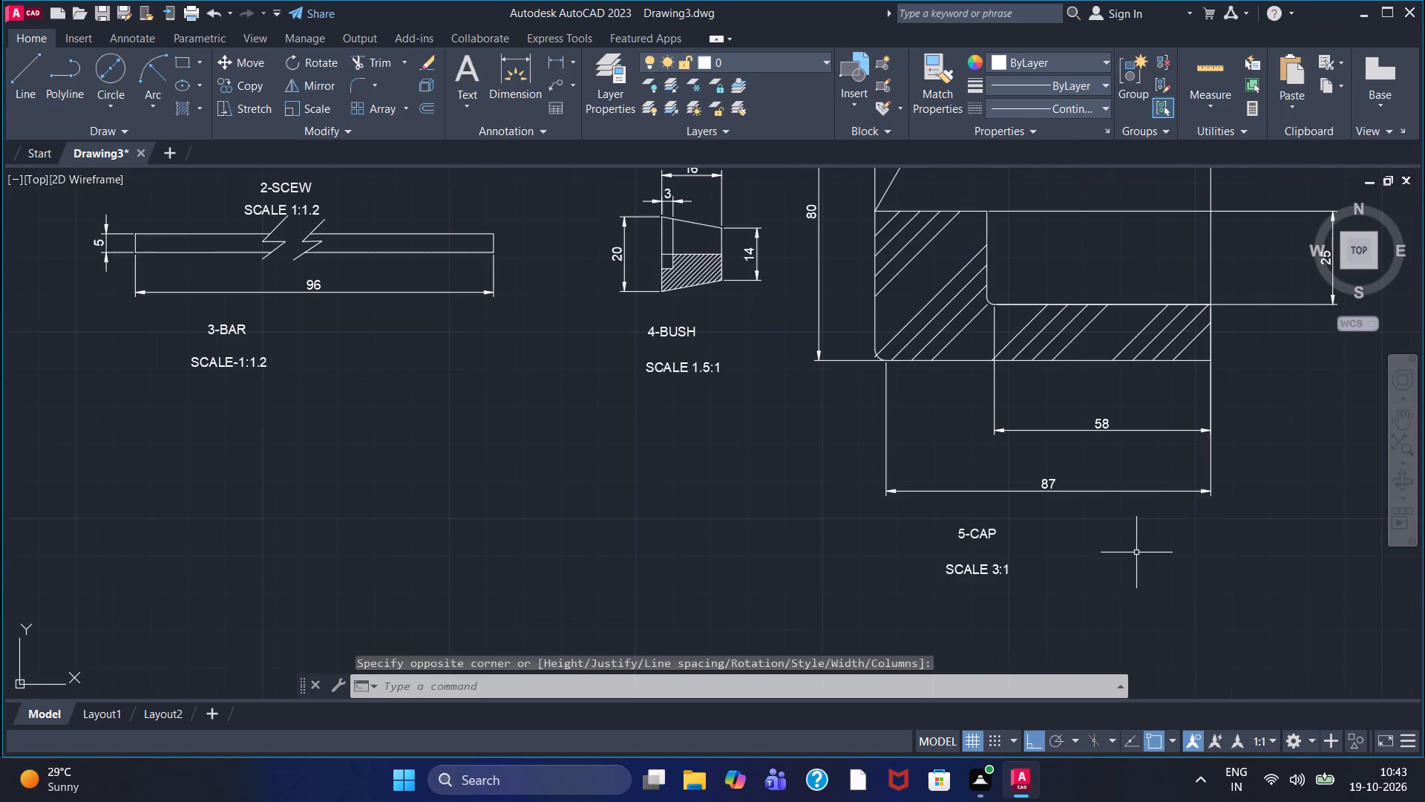
{"action": "scroll", "coordinate": [1136, 552], "scroll_direction": "down", "scroll_amount": 1}
{"action": "middle_click_drag", "start_coordinate": [1268, 489], "coordinate": [1018, 557]}
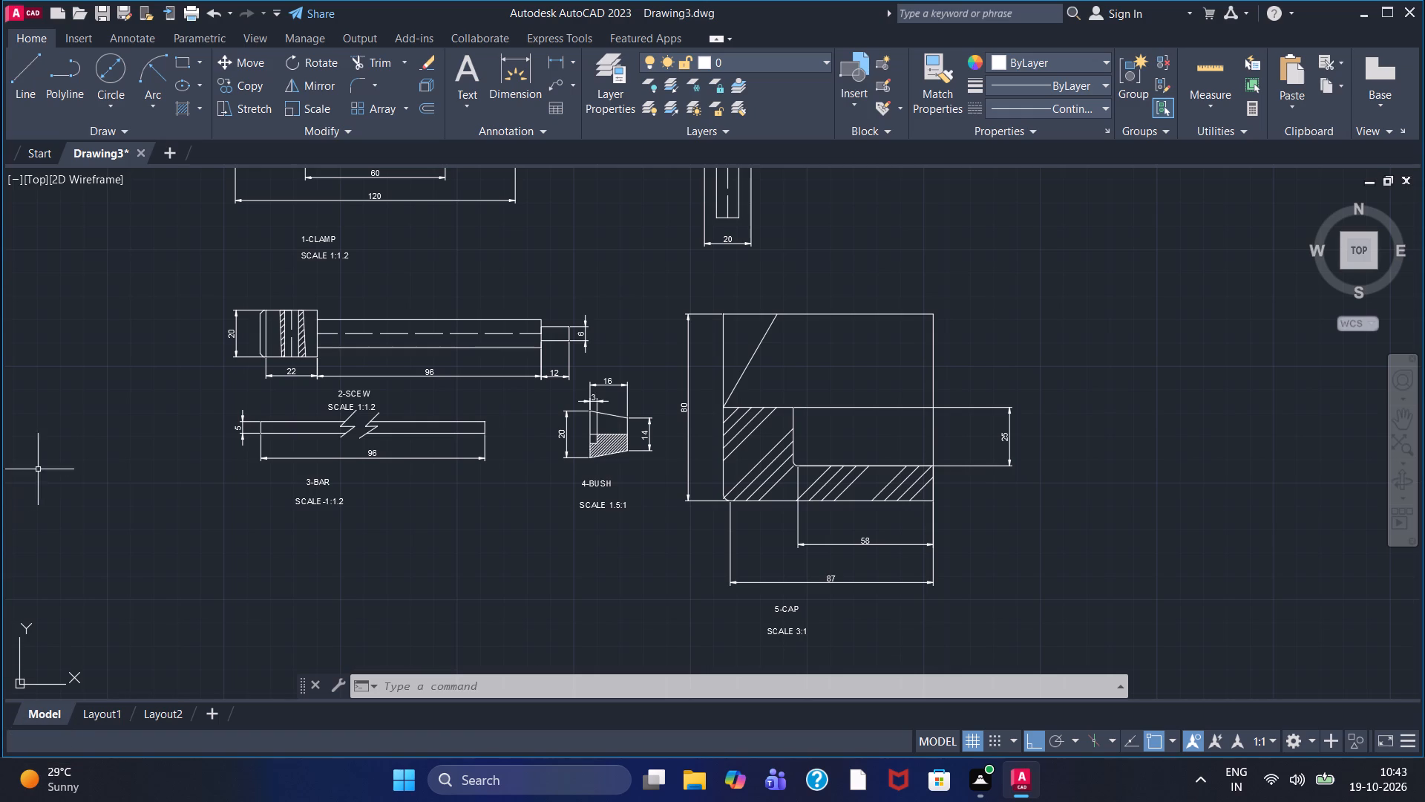
{"action": "scroll", "coordinate": [446, 319], "scroll_direction": "up", "scroll_amount": 1}
{"action": "scroll", "coordinate": [446, 319], "scroll_direction": "down", "scroll_amount": 2}
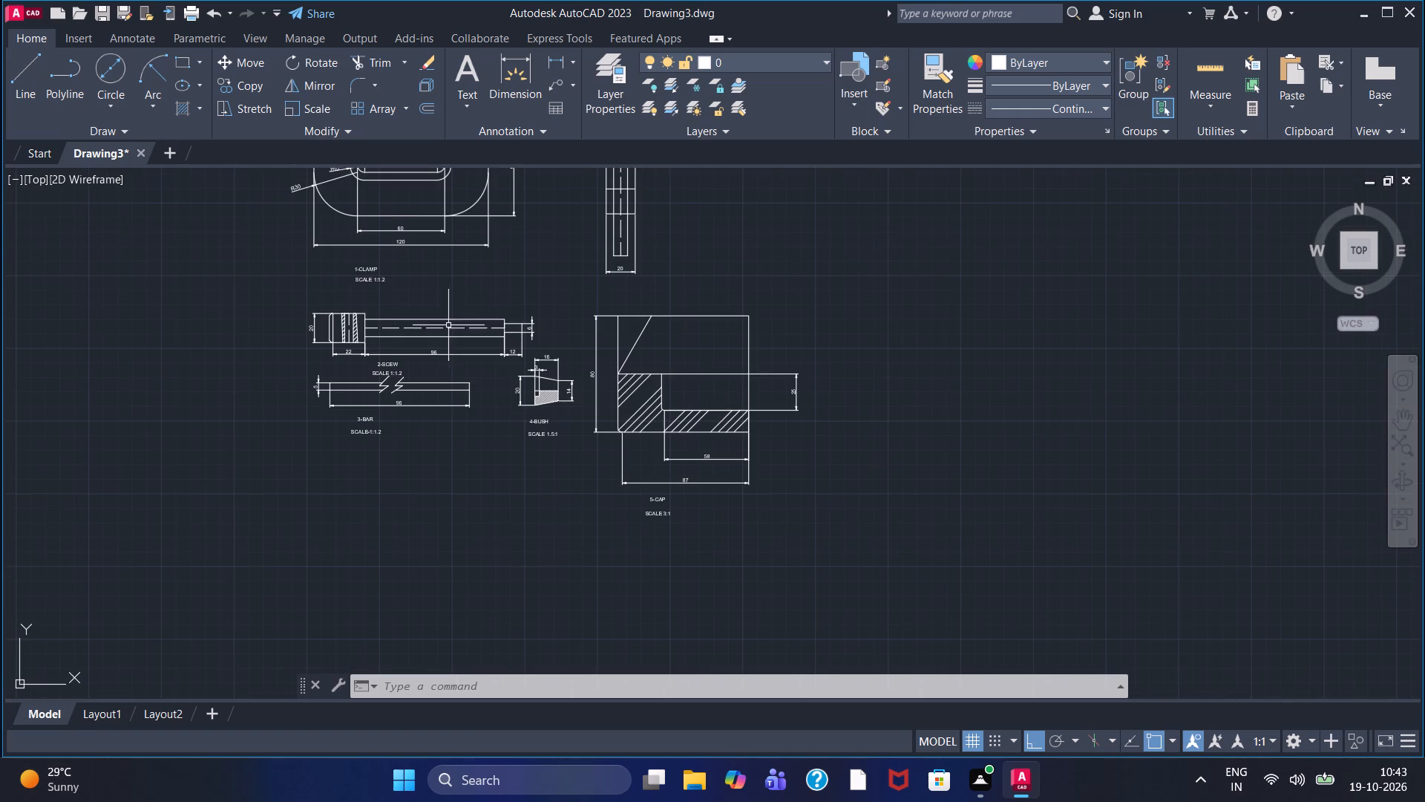
{"action": "middle_click_drag", "start_coordinate": [574, 255], "coordinate": [598, 341]}
{"action": "scroll", "coordinate": [598, 341], "scroll_direction": "down", "scroll_amount": 1}
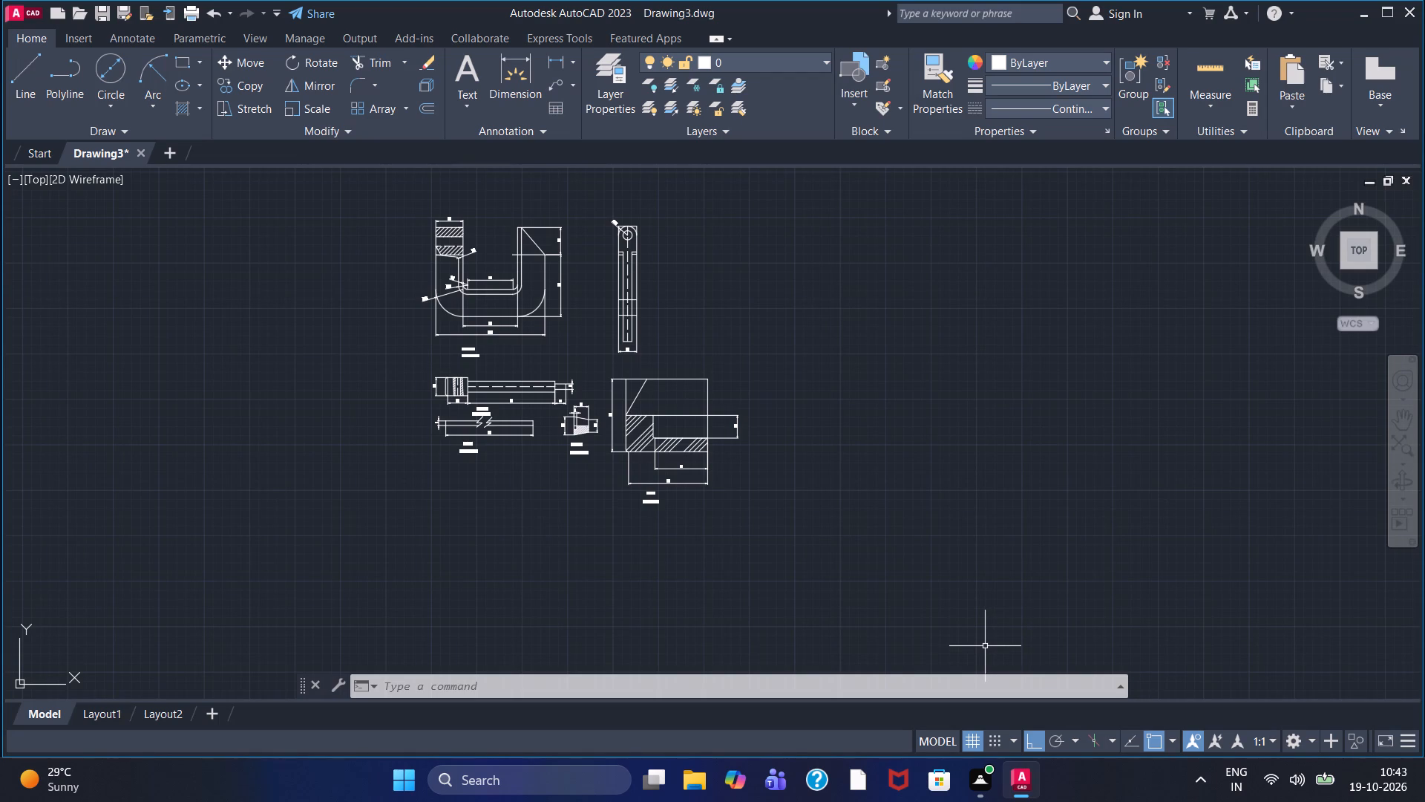
{"action": "key", "text": "ctrl+s"}
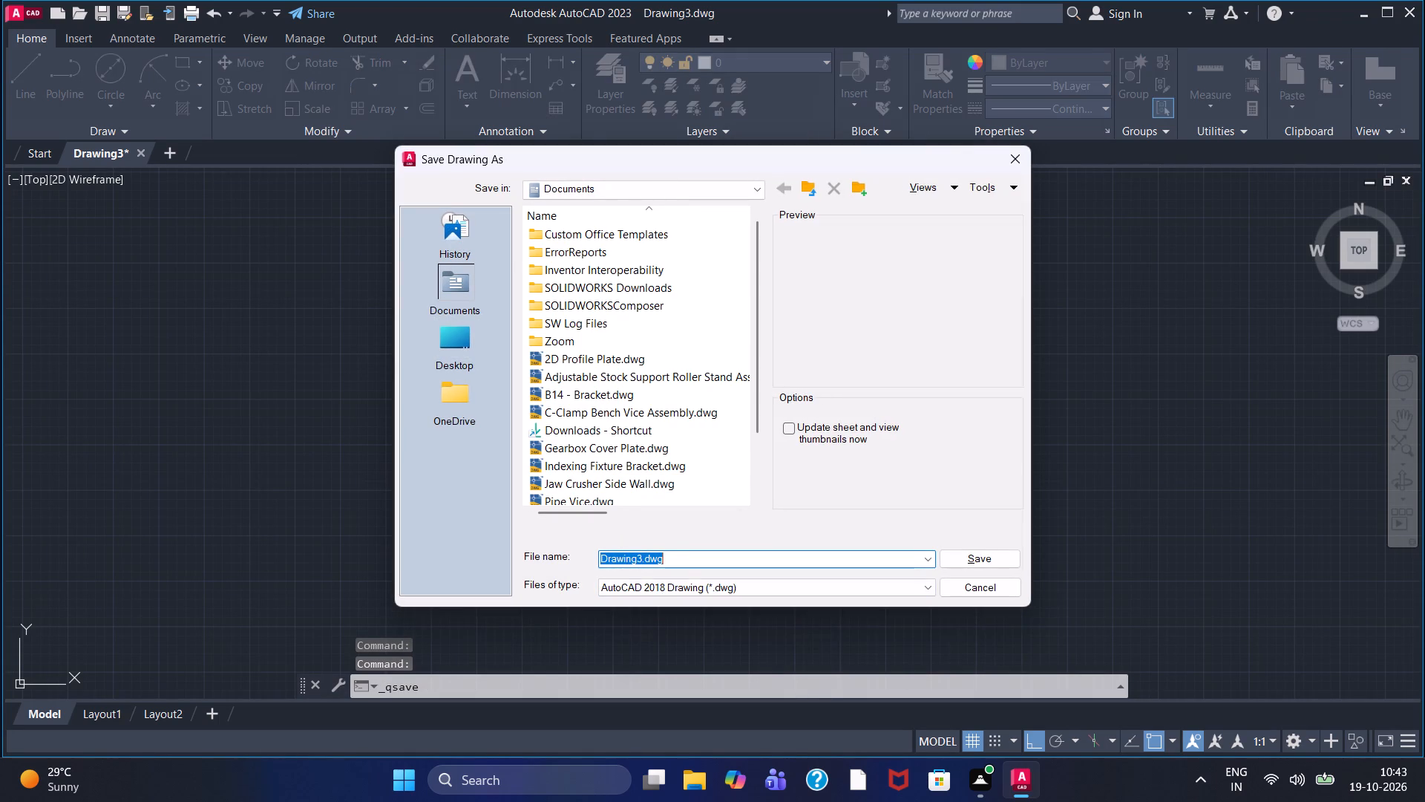
{"action": "left_click_drag", "start_coordinate": [643, 560], "coordinate": [441, 560]}
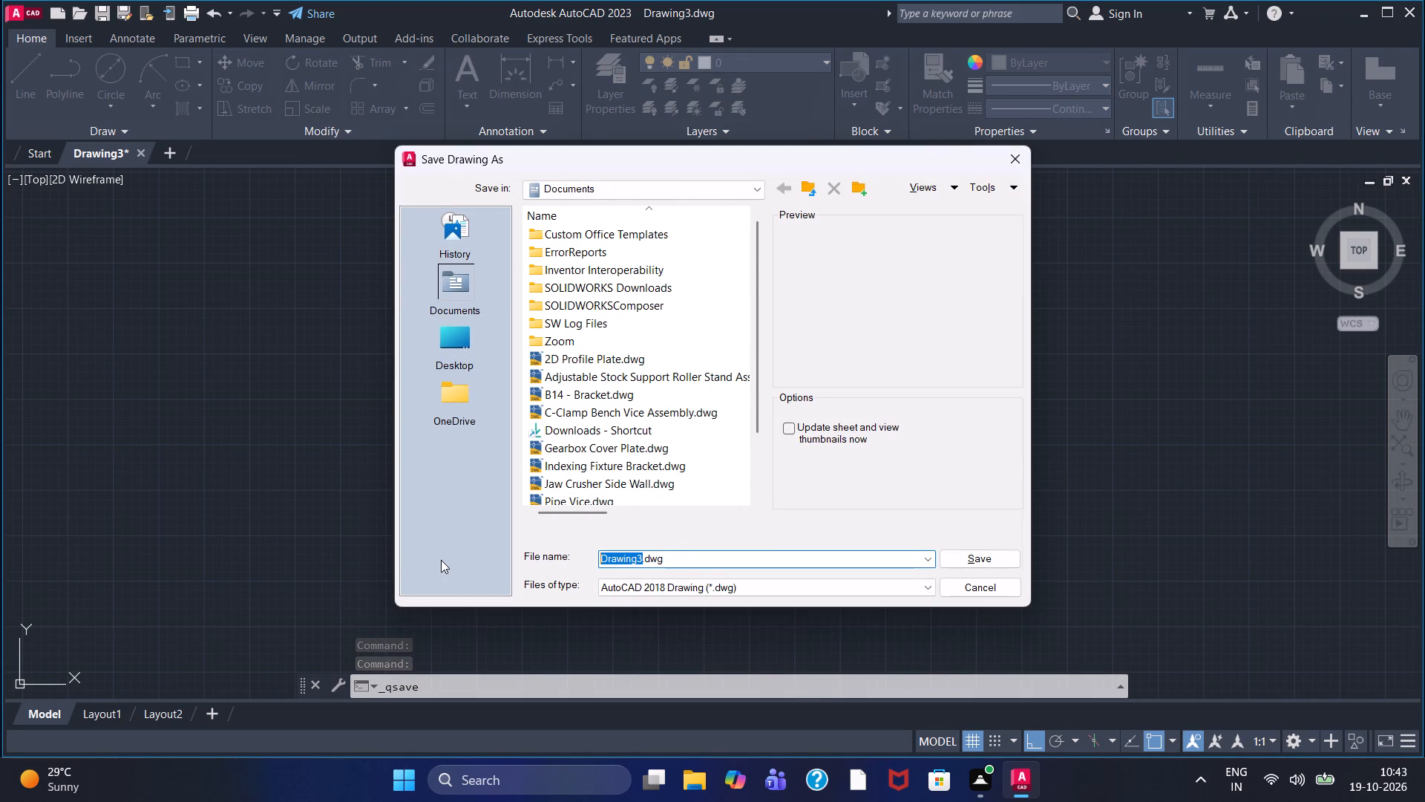
{"action": "key", "text": "BackSpace"}
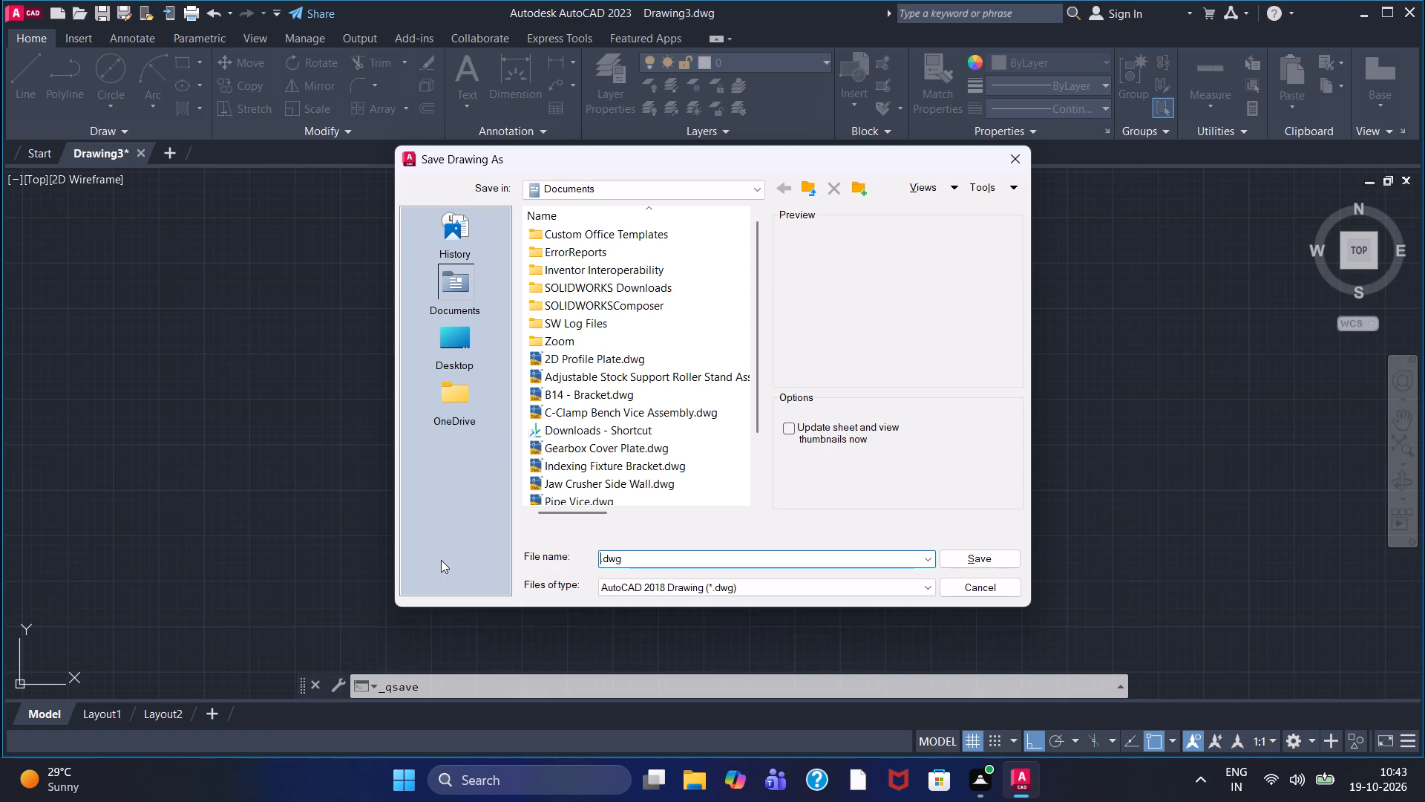
{"action": "key", "text": "ctrl+v"}
{"action": "left_click", "coordinate": [981, 550]}
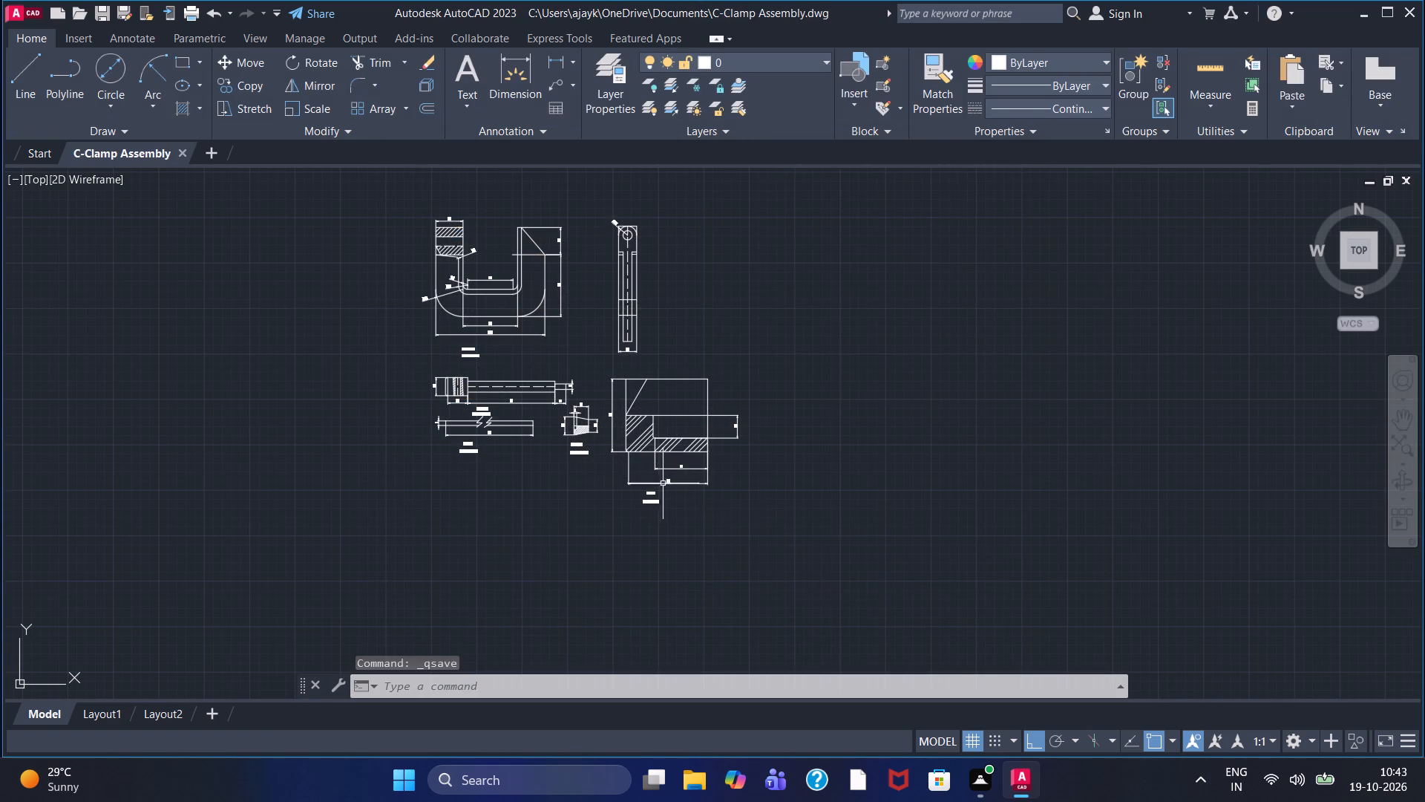